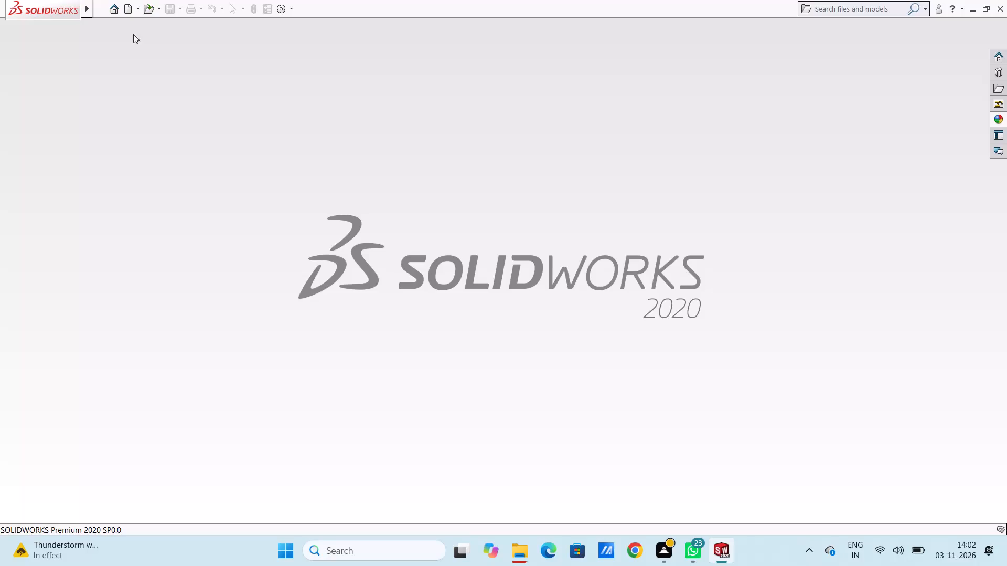
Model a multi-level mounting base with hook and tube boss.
Create a new part document.
click(128, 9)
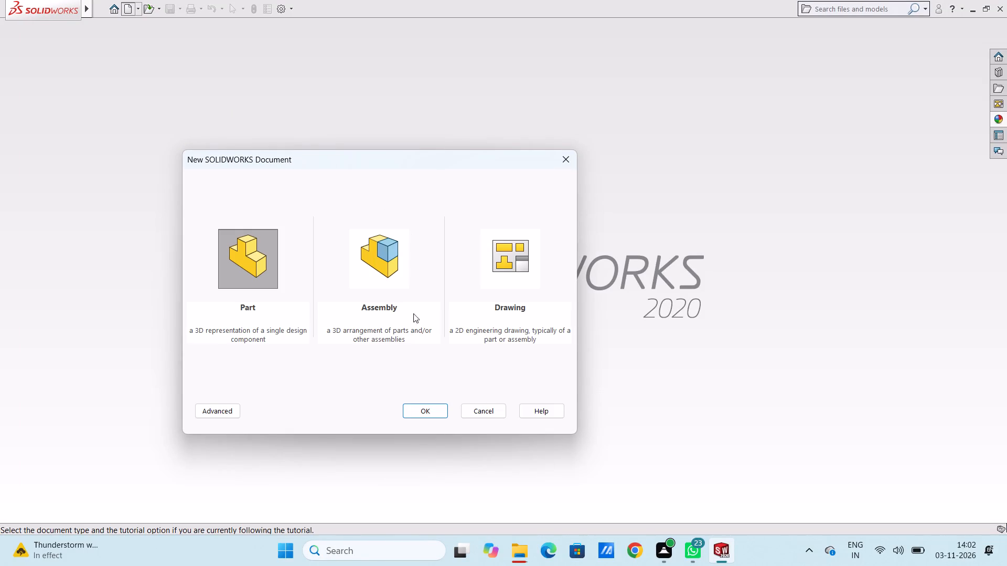
click(426, 406)
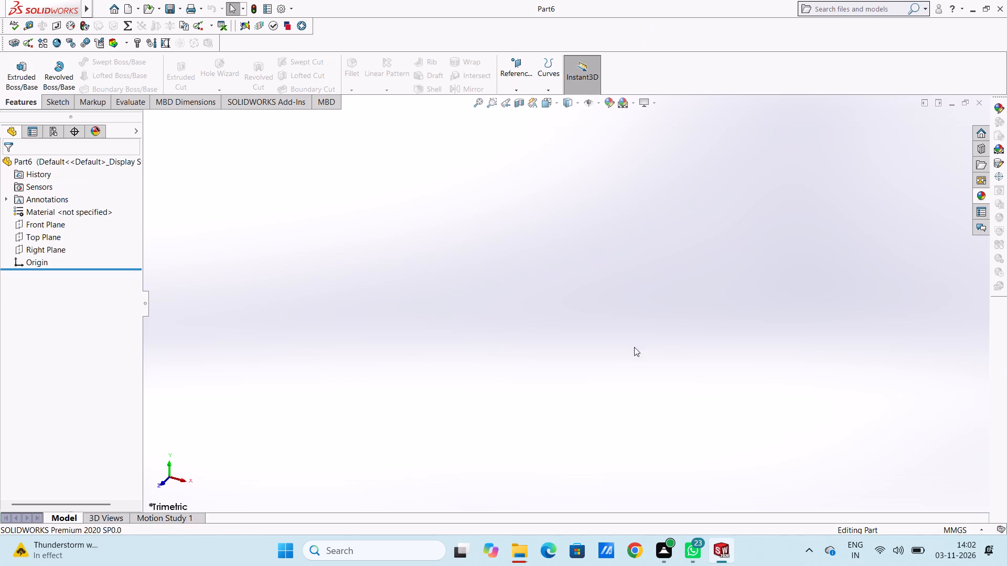
Start a new sketch on the Top Plane.
click(60, 234)
click(72, 217)
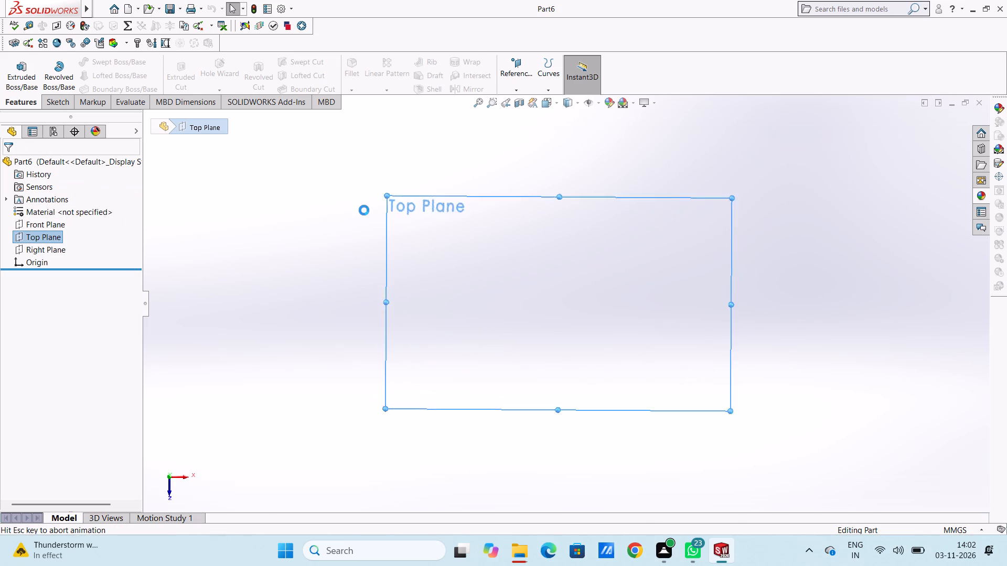
click(364, 210)
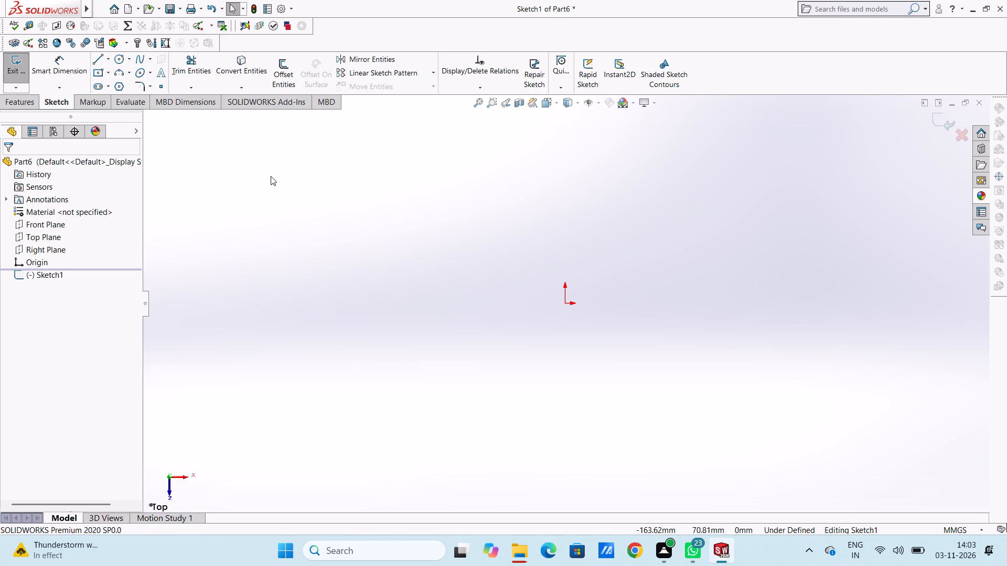
Sketch a circle centred on the origin with a radius of about 28 mm.
click(114, 57)
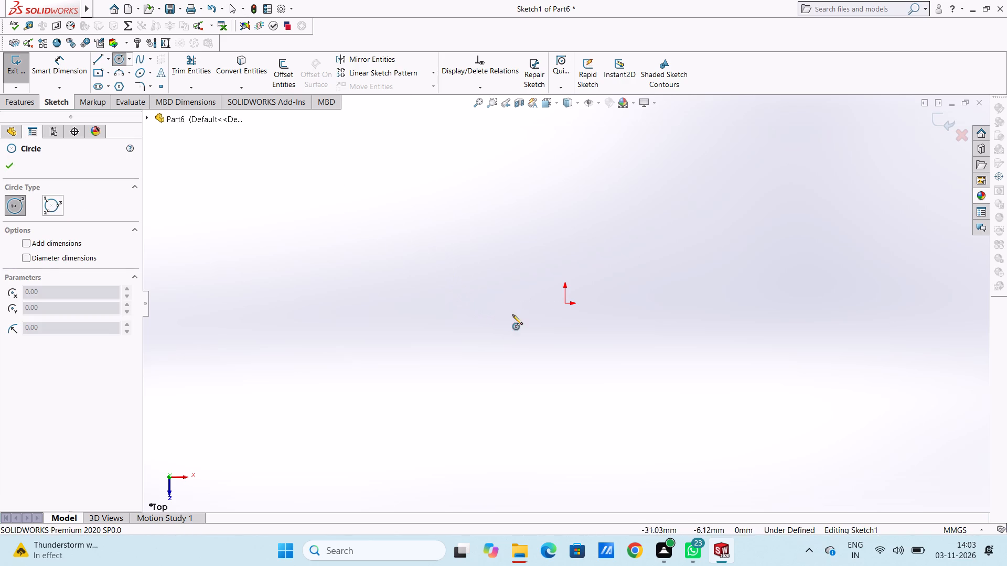
click(566, 302)
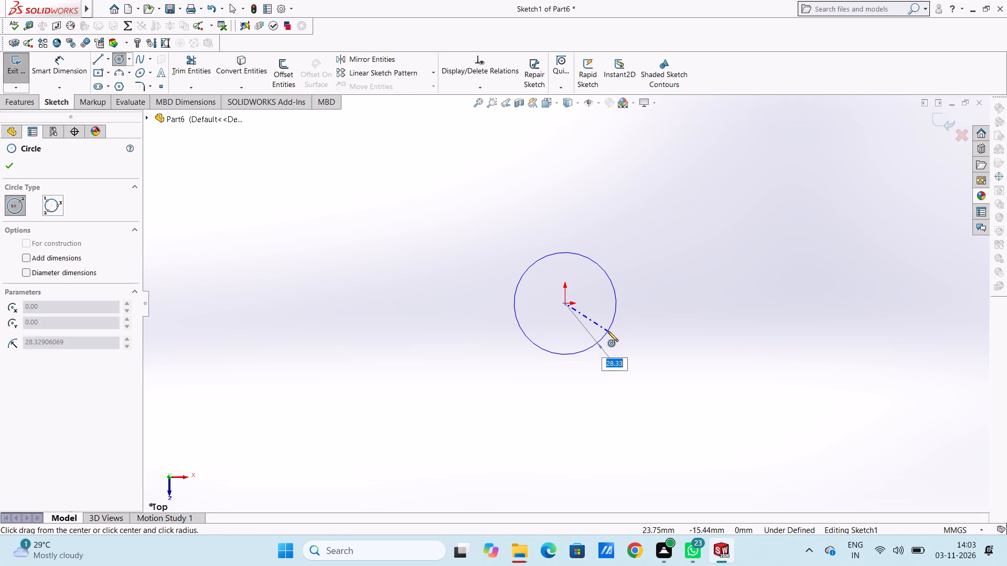
key(End)
key(Clear)
key(Return)
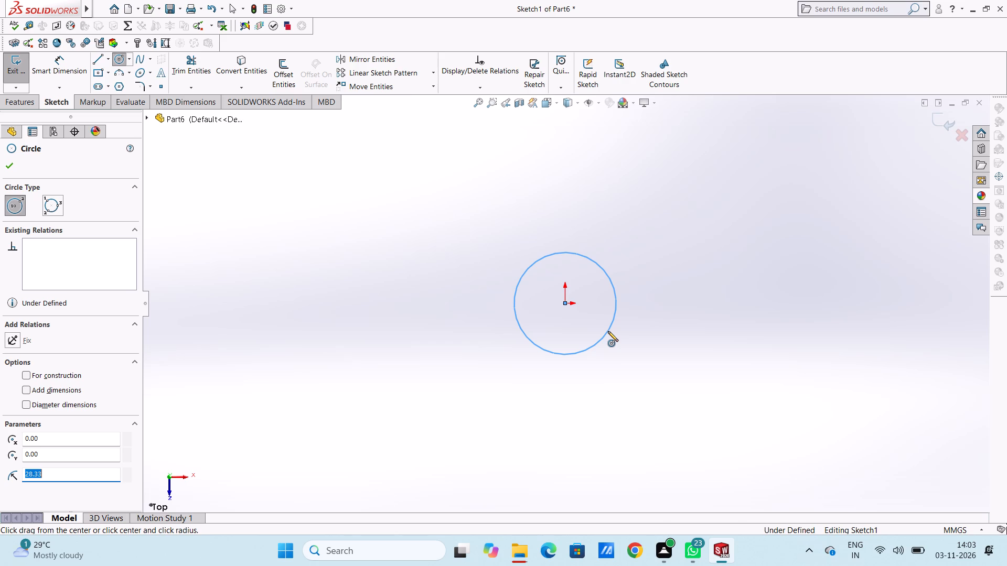
click(8, 167)
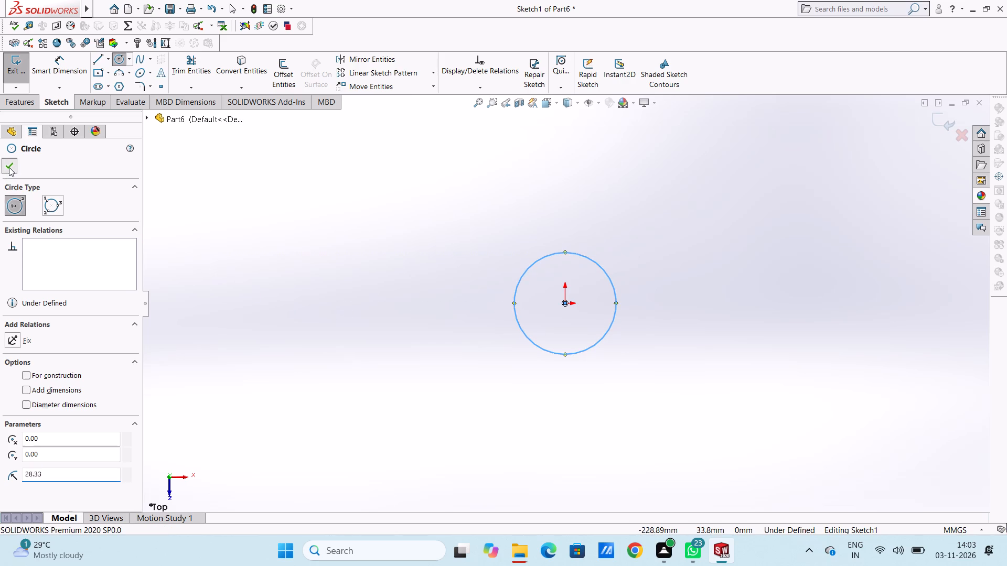
click(315, 265)
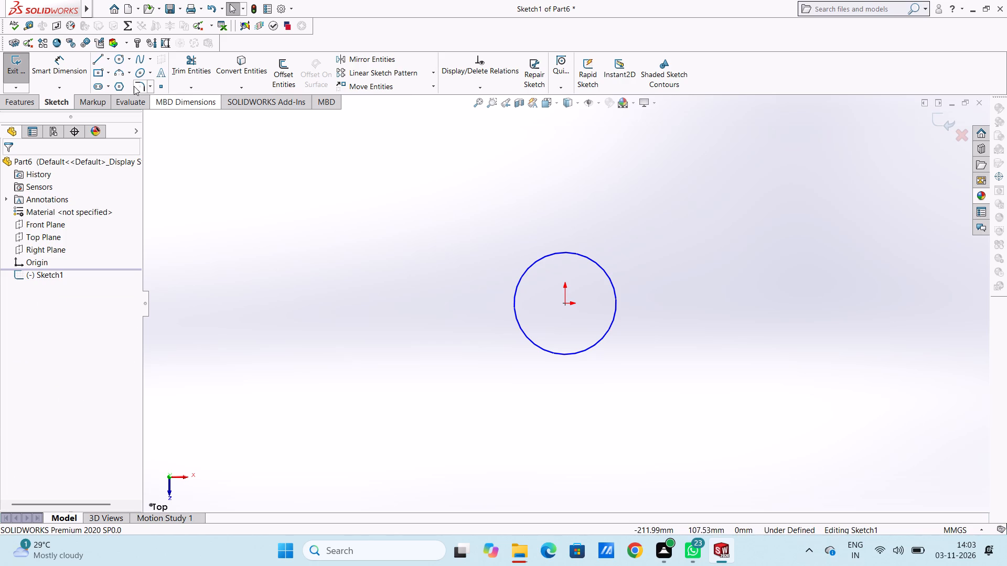
Add a diameter dimension to the circle, placing its text outside the circle, above and to the side.
click(65, 67)
click(539, 258)
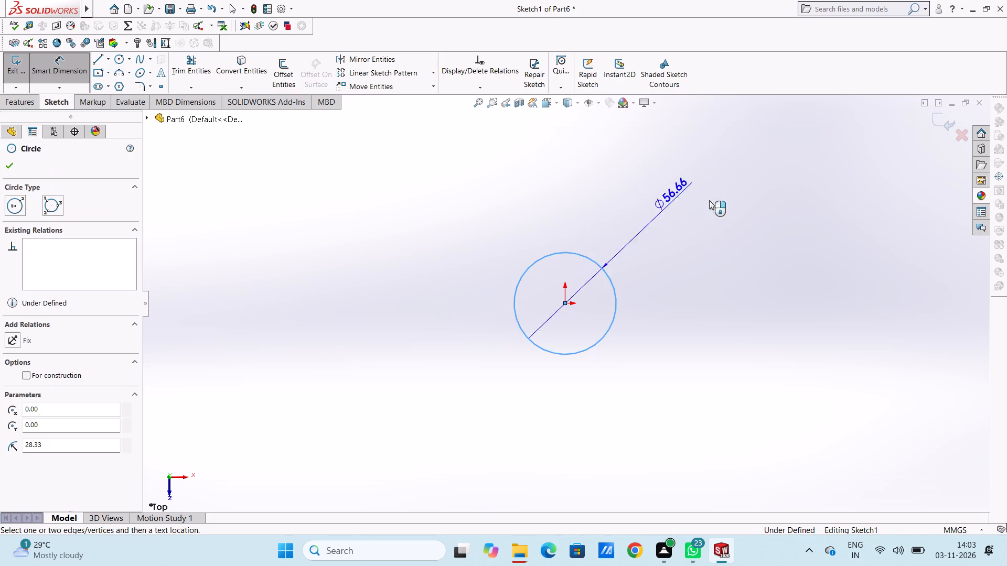
click(822, 185)
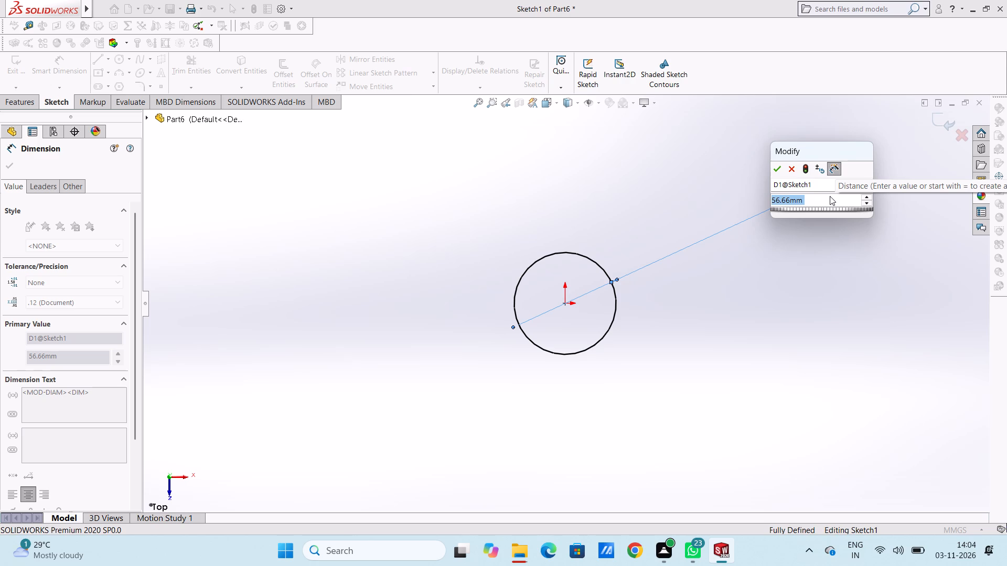
key(Page_Down)
key(Insert)
key(Return)
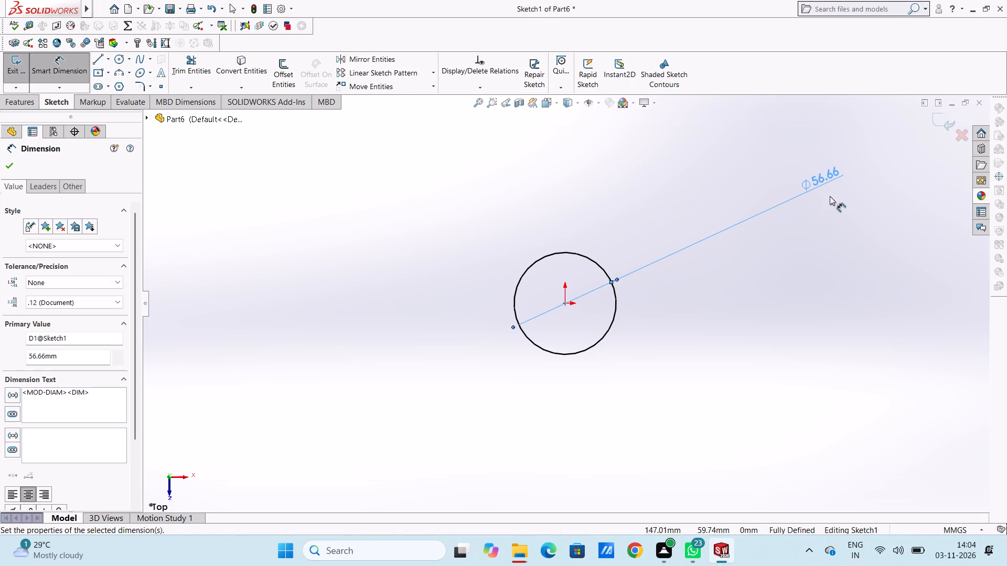
click(689, 187)
Set the circle's diameter dimension to 30 mm and leave the Smart Dimension command.
double_click(821, 179)
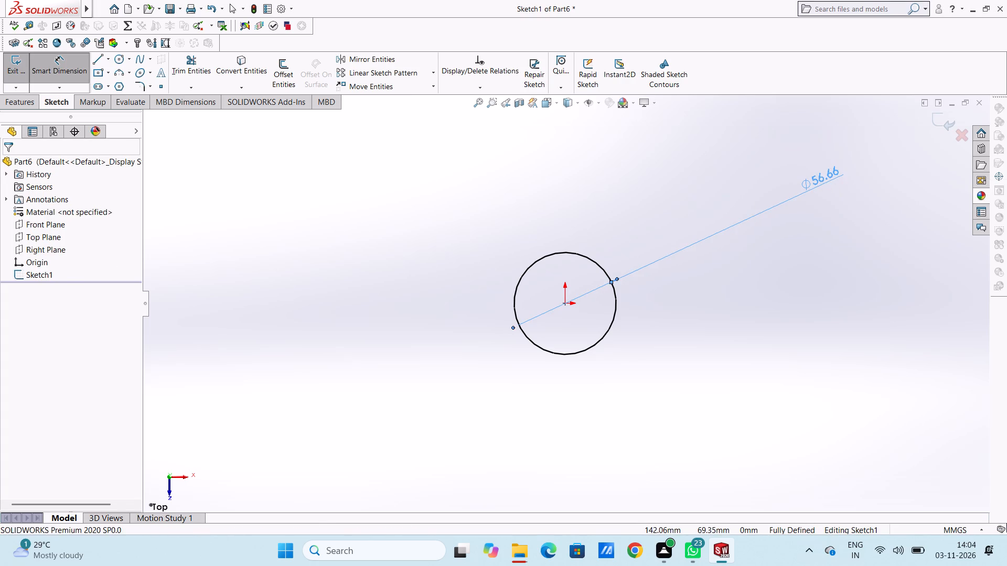
key(Page_Down)
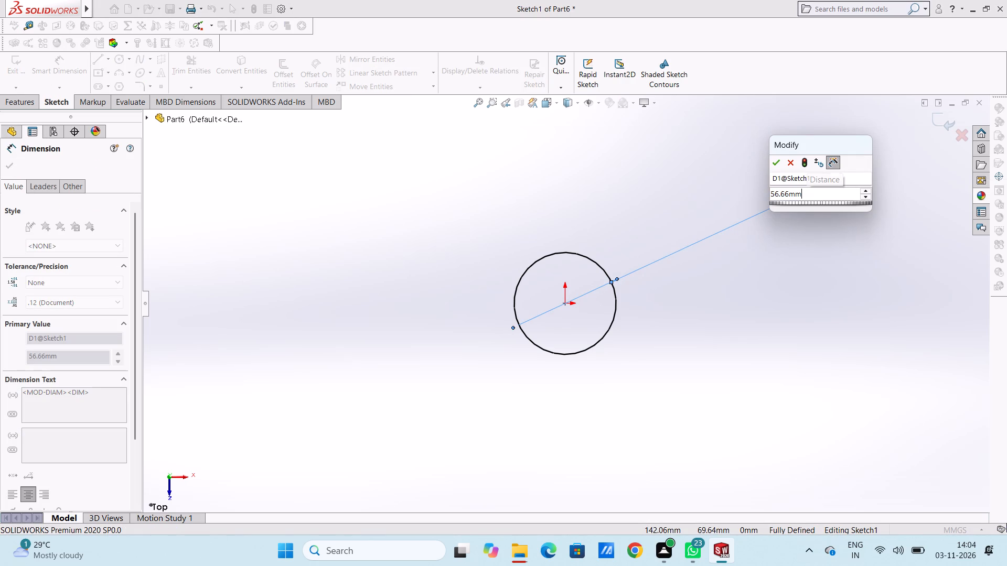
key(BackSpace)
key(BackSpace)
key(BackSpace)
key(BackSpace)
key(BackSpace)
key(BackSpace)
key(BackSpace)
key(BackSpace)
key(BackSpace)
key(BackSpace)
key(BackSpace)
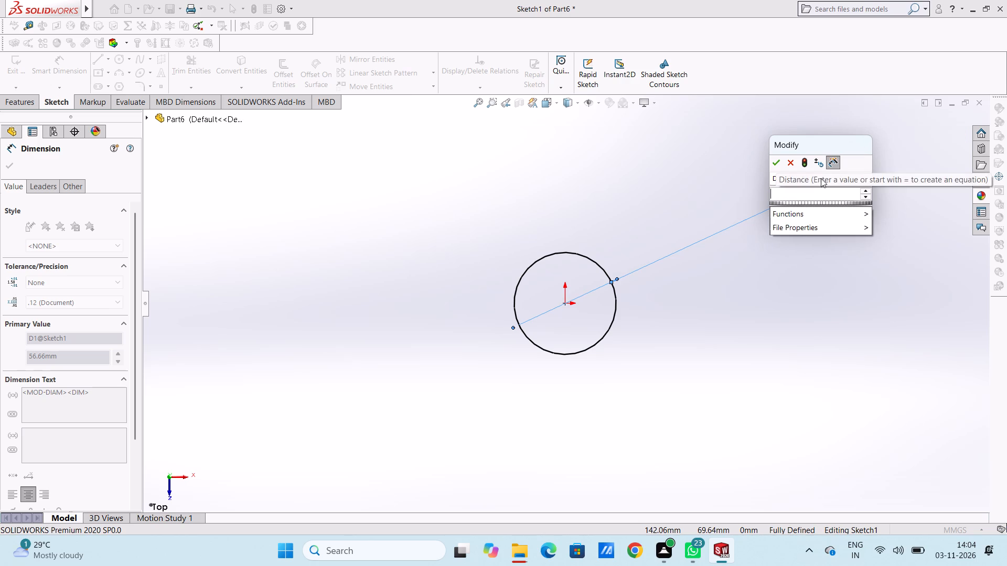
text(30)
key(Return)
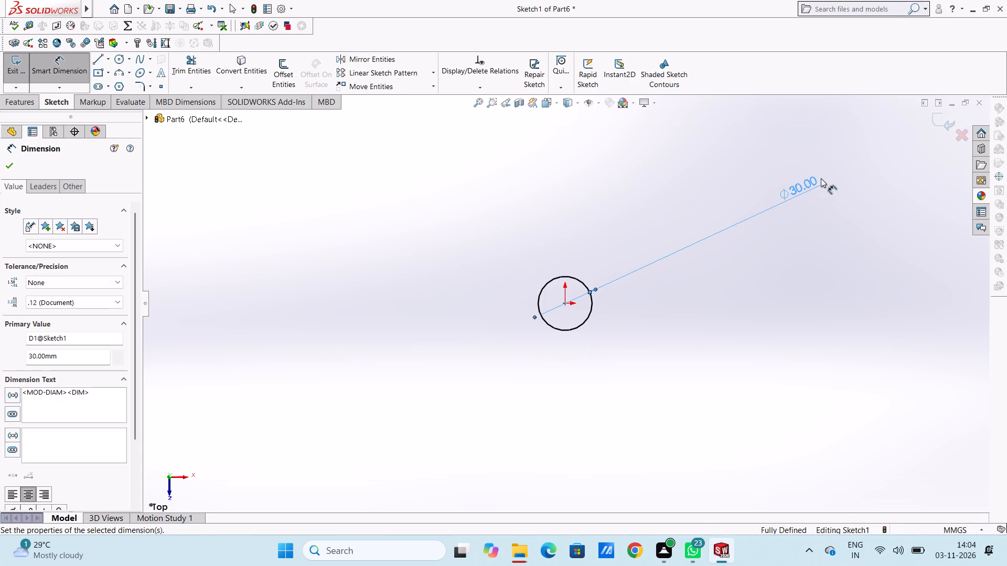
click(584, 226)
scroll(581, 313, down, 1)
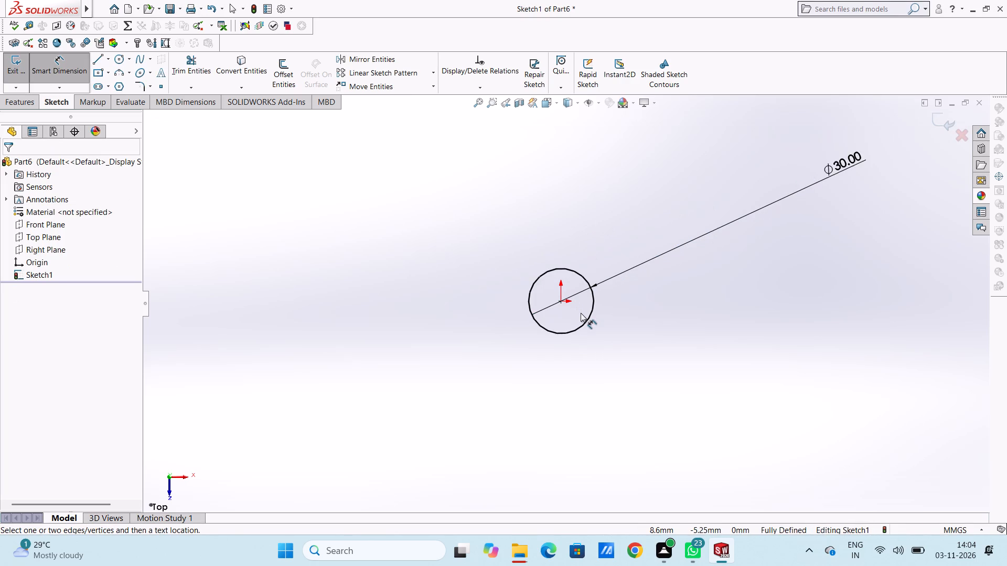
scroll(581, 313, down, 3)
click(61, 62)
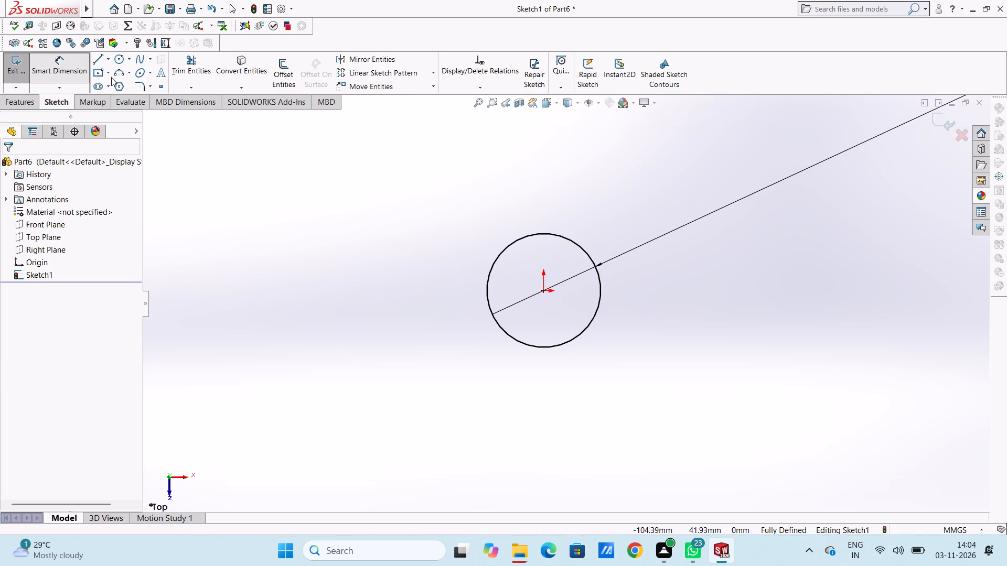
Offset the 30 mm circle outward by 8 mm with Offset Entities, keeping the added dimension.
click(283, 63)
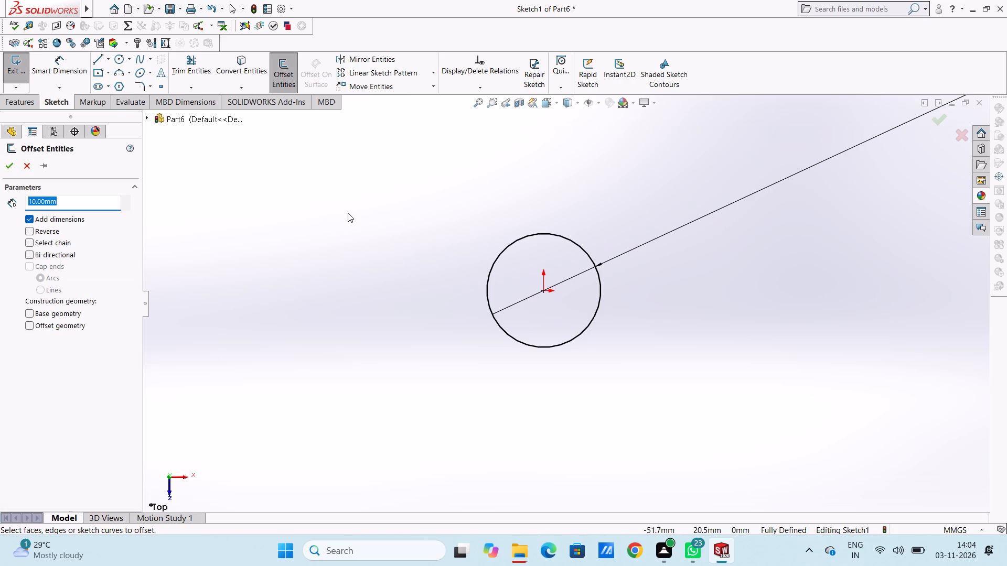
key(8)
key(Return)
click(558, 237)
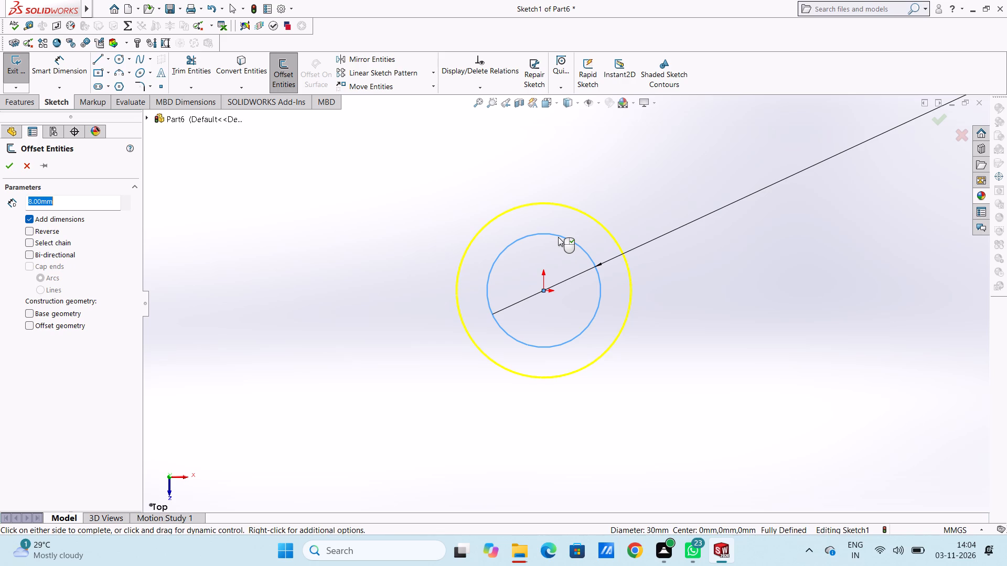
click(6, 166)
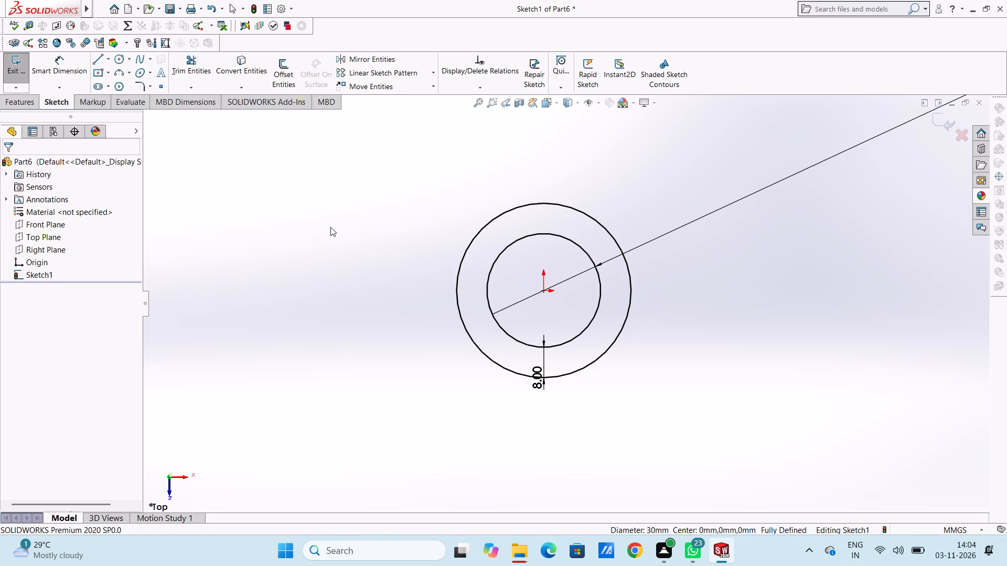
click(330, 227)
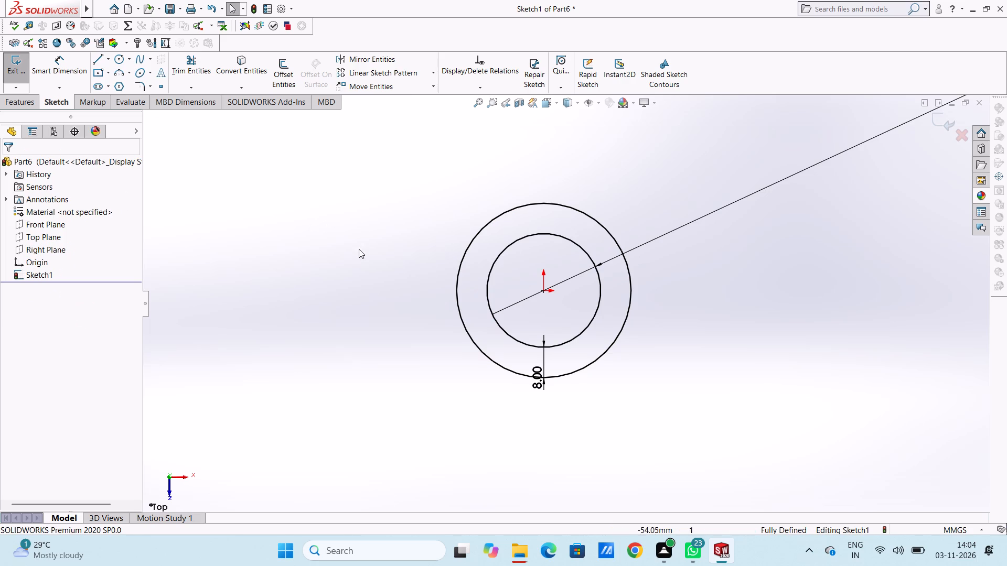
Sketch a midpoint line centred on the origin, extending across both concentric circles.
scroll(470, 258, up, 3)
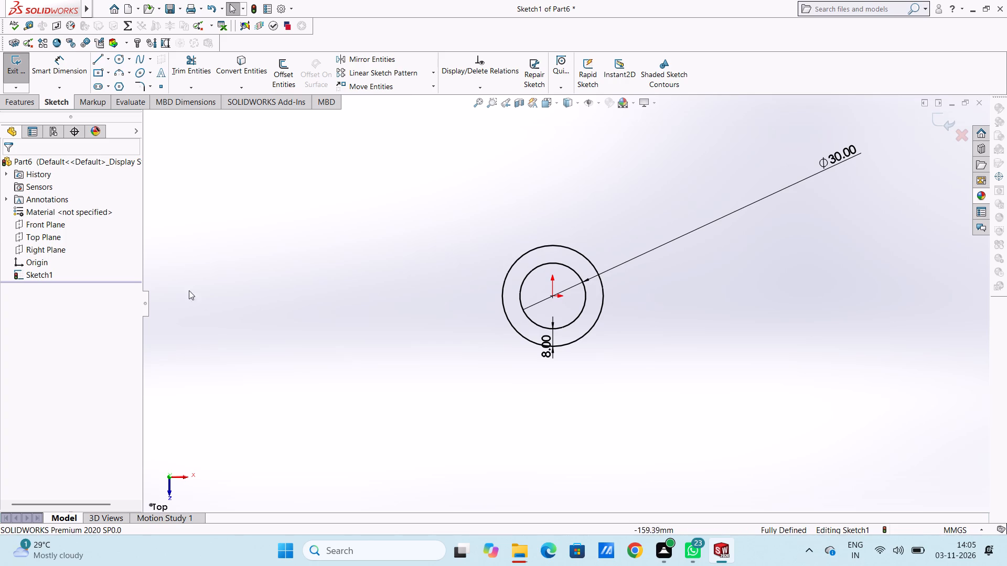
click(106, 59)
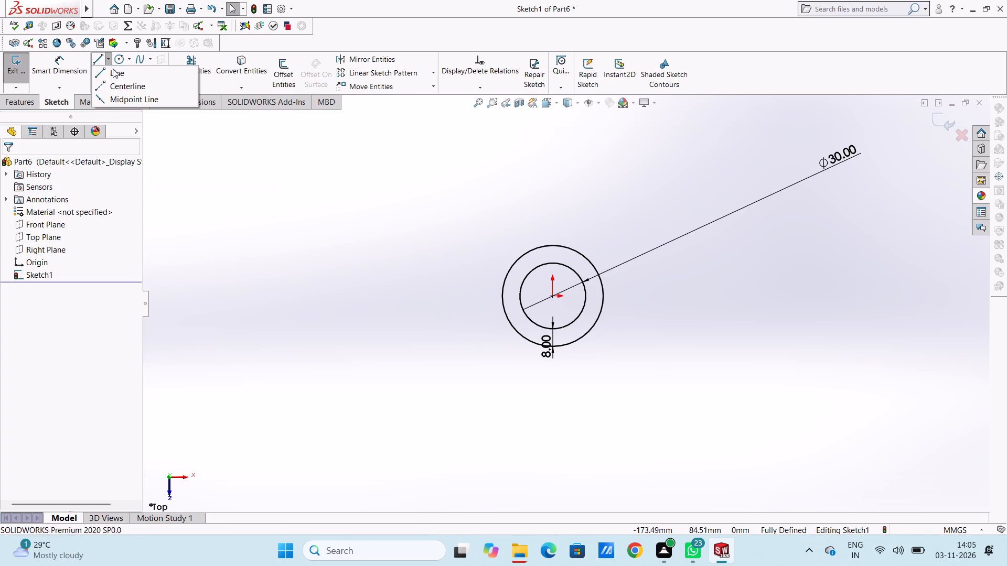
click(119, 101)
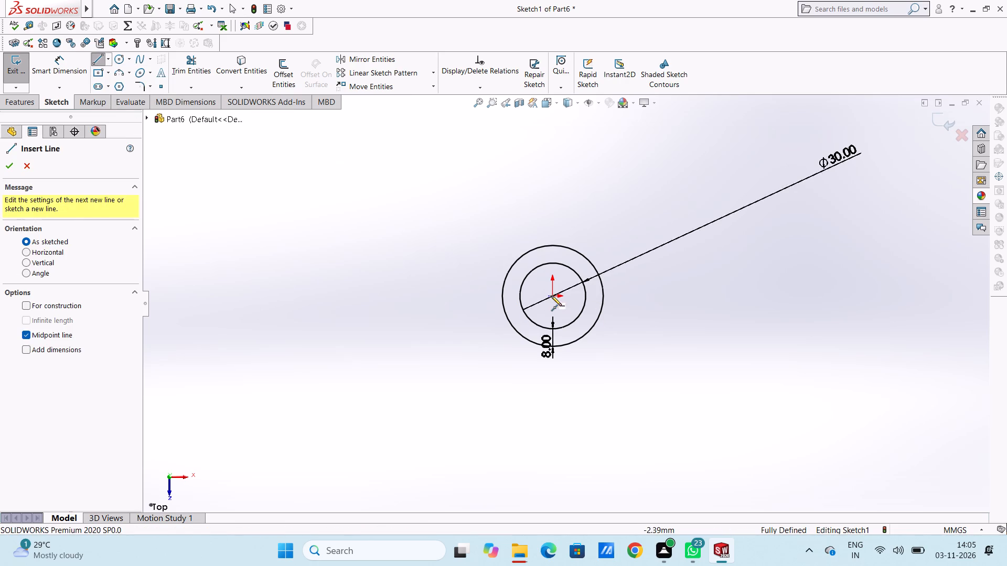
click(552, 297)
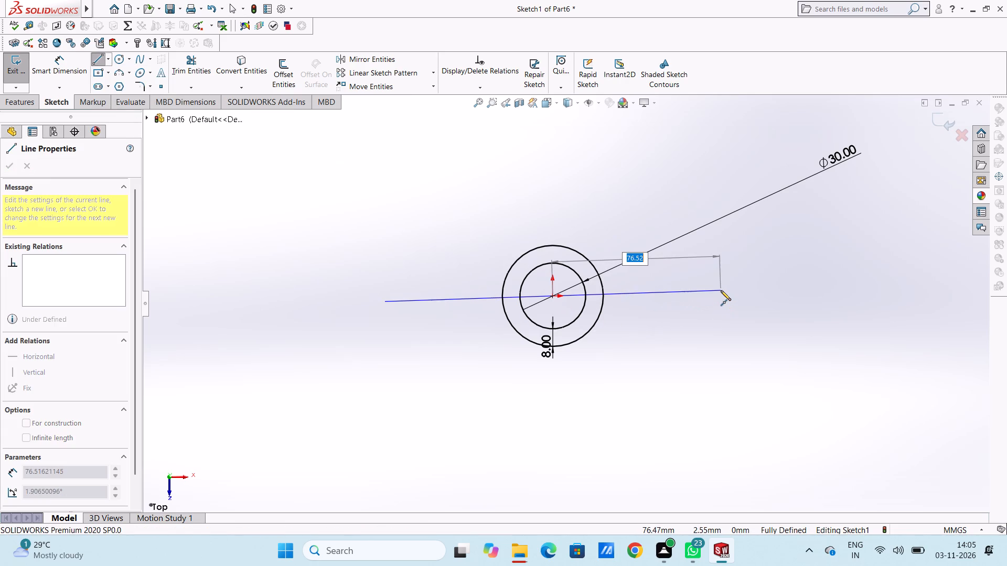
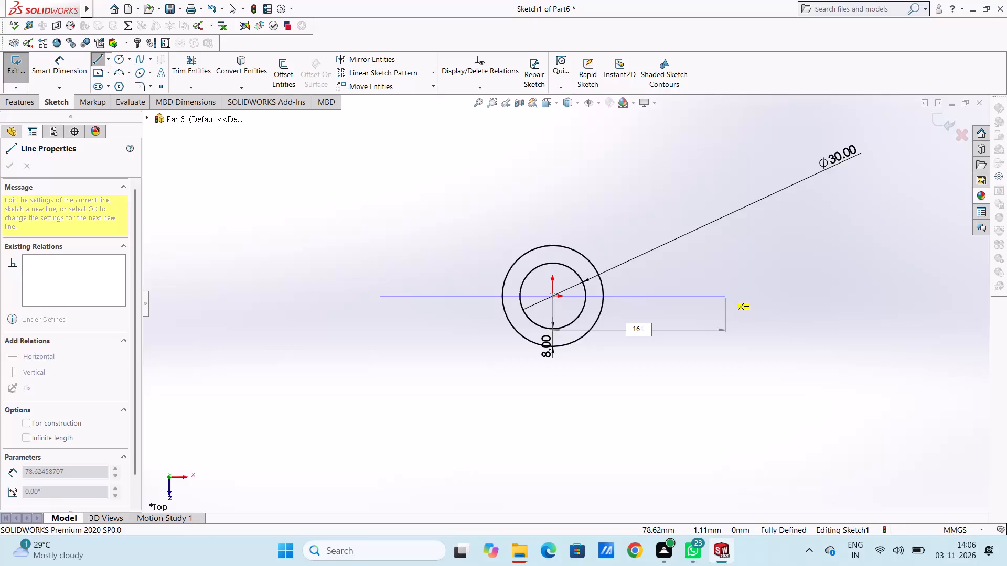
Set the midpoint line's half-length with the expression 16+16+12-150 and finish the Line command.
text(16)
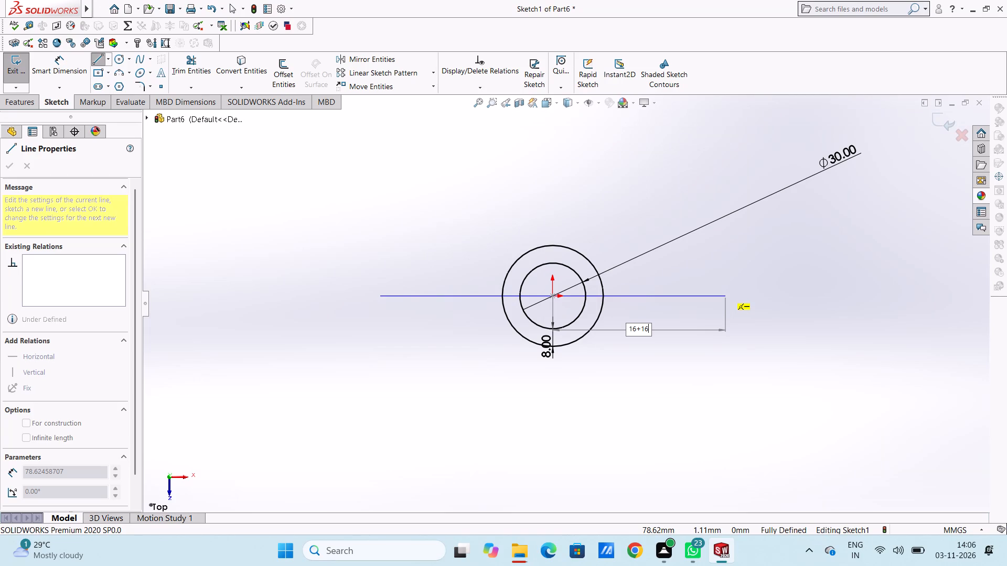
text(+12)
key(minus)
text(150)
key(Return)
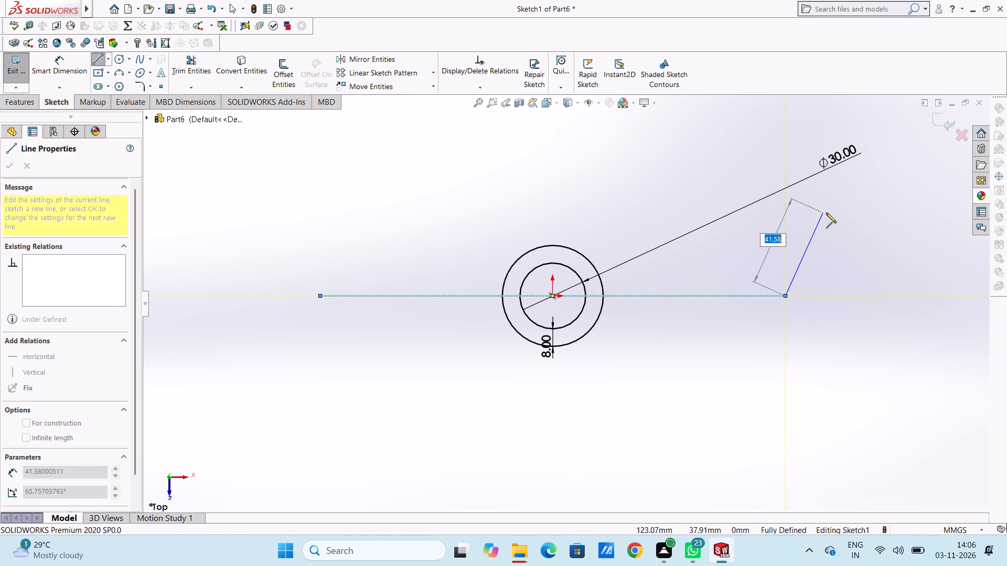
right_click(856, 229)
click(864, 236)
click(861, 236)
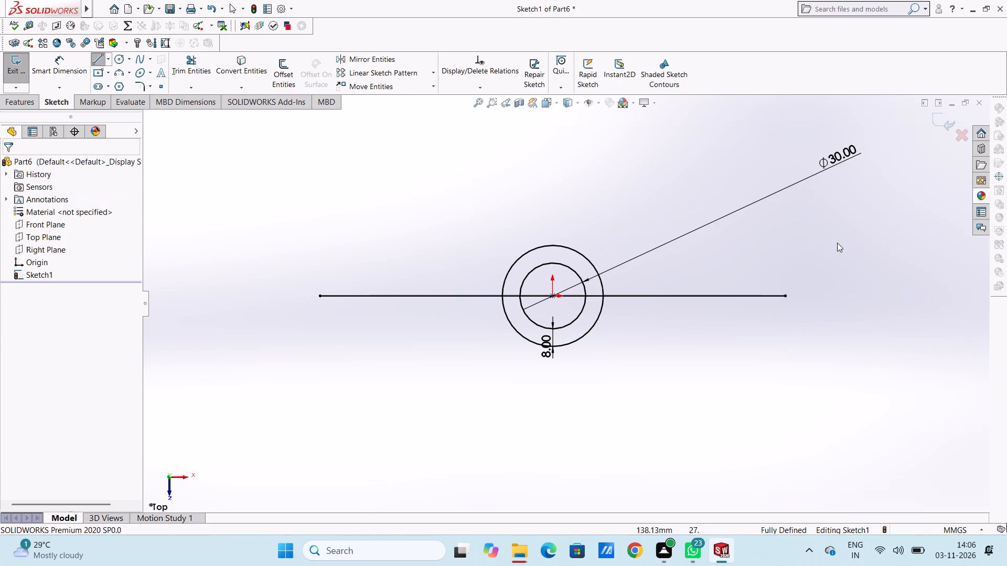
Add a horizontal dimension between the line's left endpoint and the origin, placing its text below and left of the line.
click(60, 69)
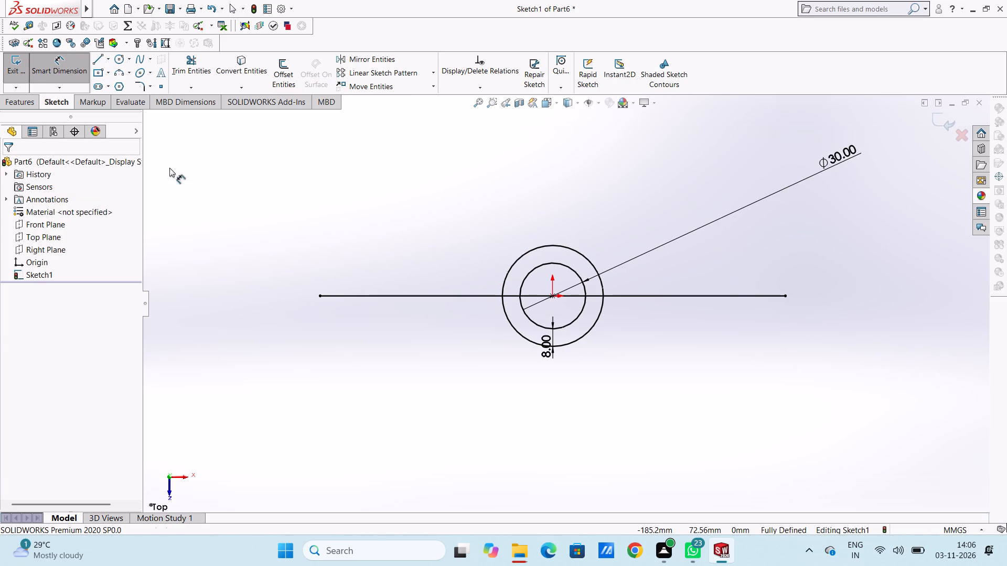
click(322, 296)
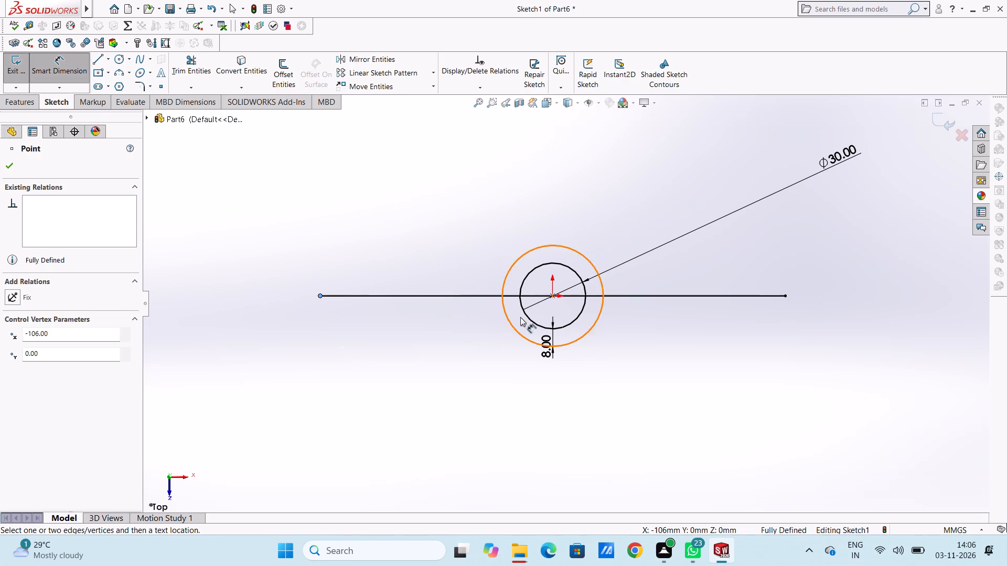
click(552, 297)
scroll(463, 411, up, 3)
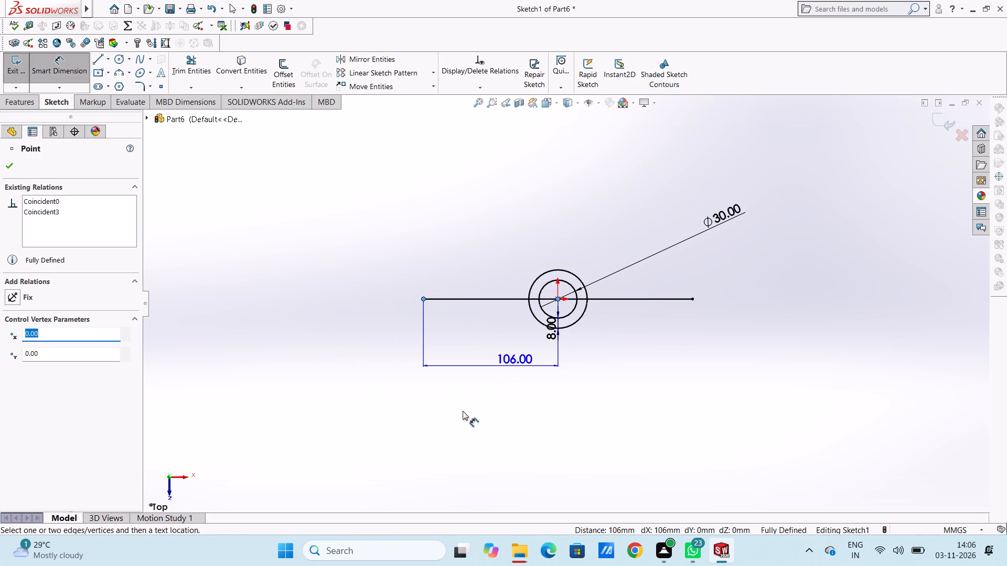
click(296, 419)
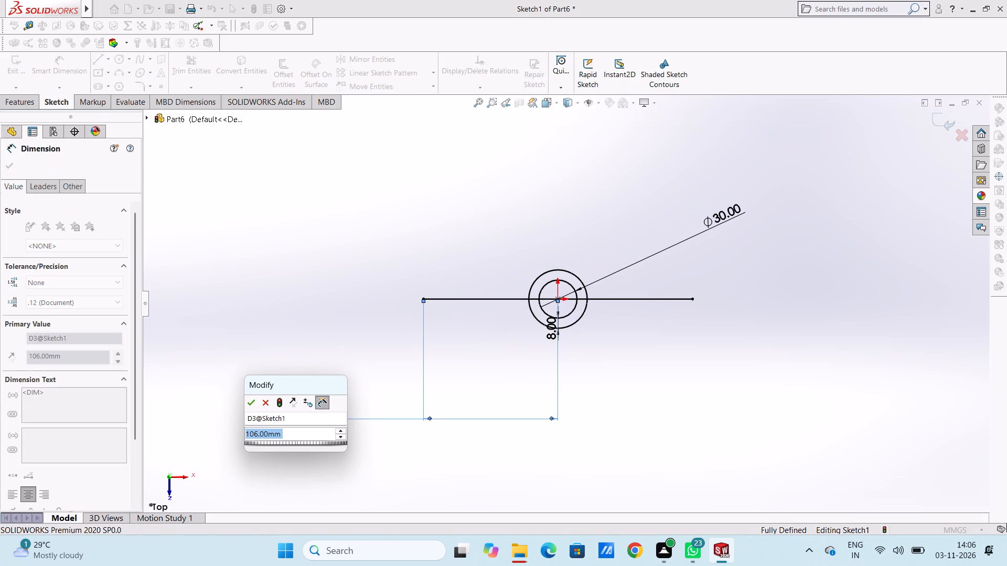
click(252, 402)
click(305, 355)
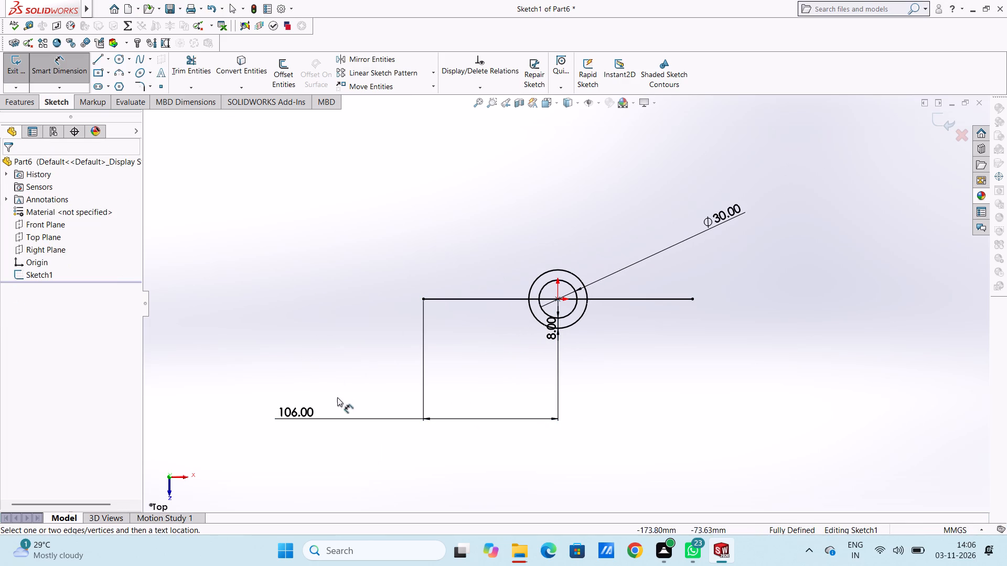
Set the endpoint-to-origin dimension to 106/2 (53 mm) and leave the Smart Dimension command.
double_click(296, 410)
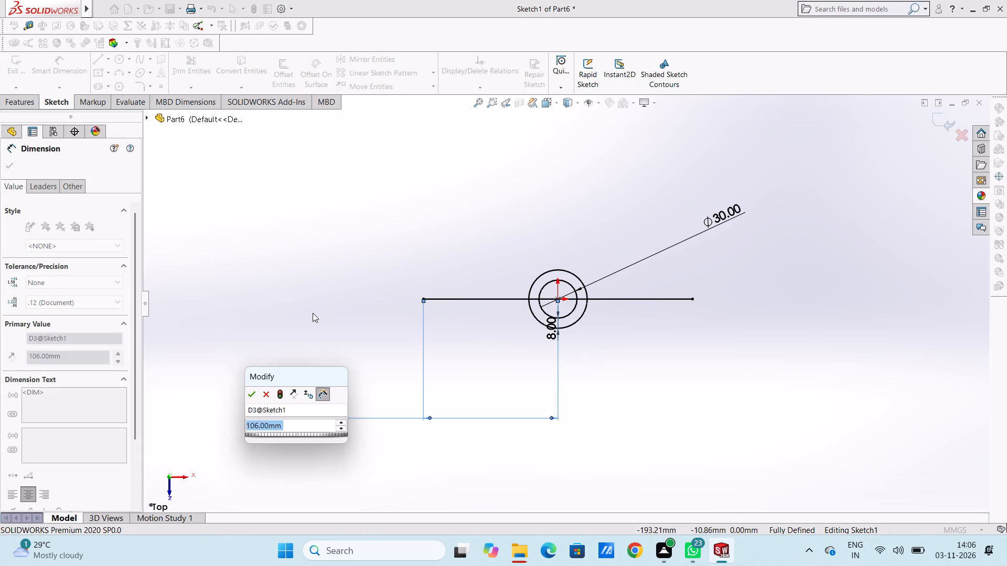
text(106/2)
key(Return)
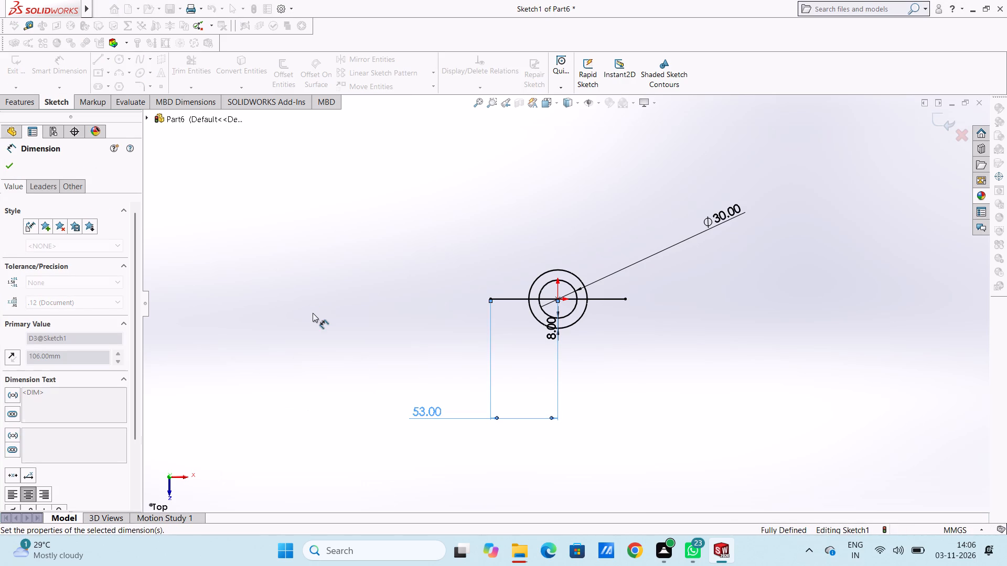
click(415, 243)
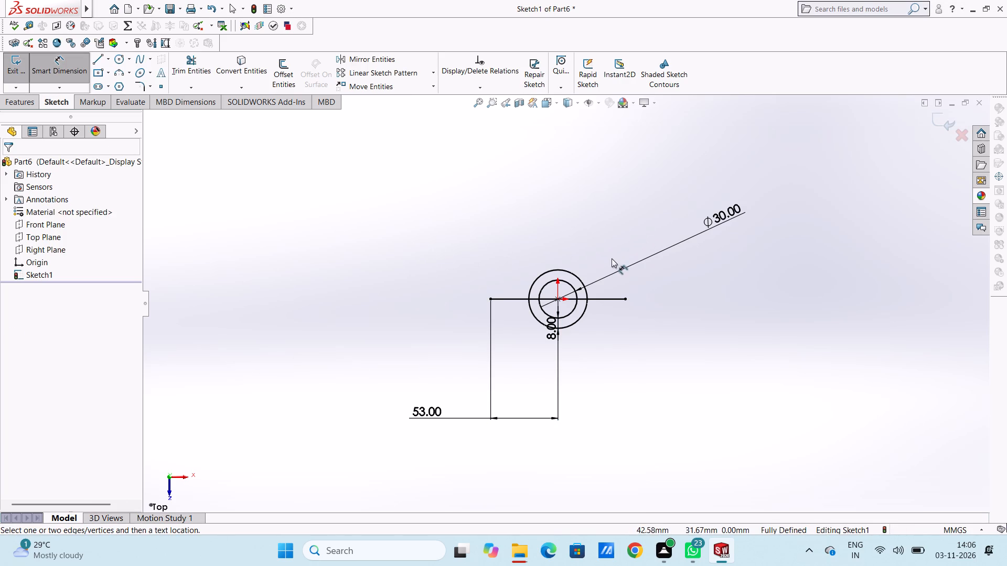
scroll(603, 249, down, 2)
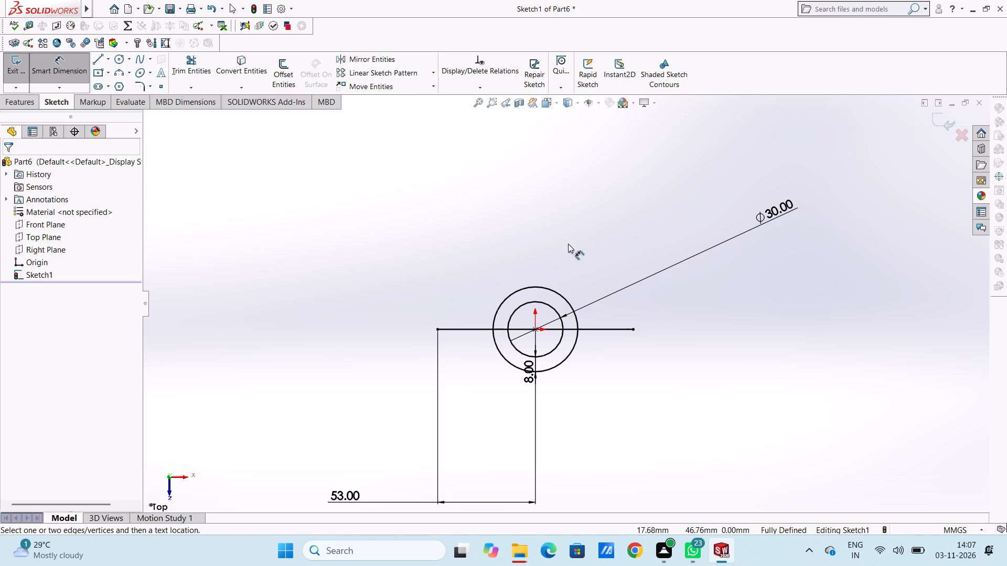
click(71, 68)
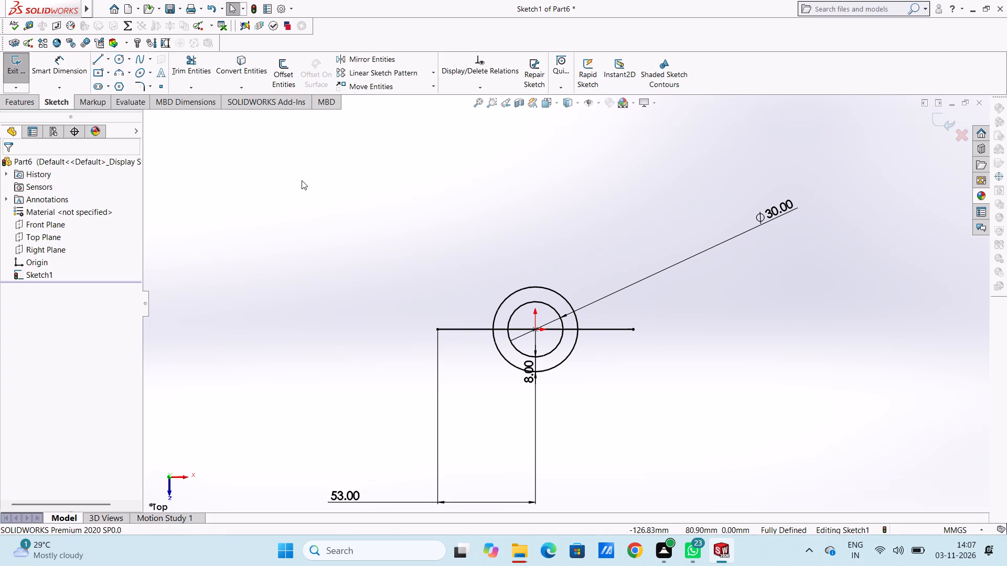
Offset the horizontal line through the origin by 18 mm bi-directionally with Offset Entities, keeping the added dimensions.
click(283, 73)
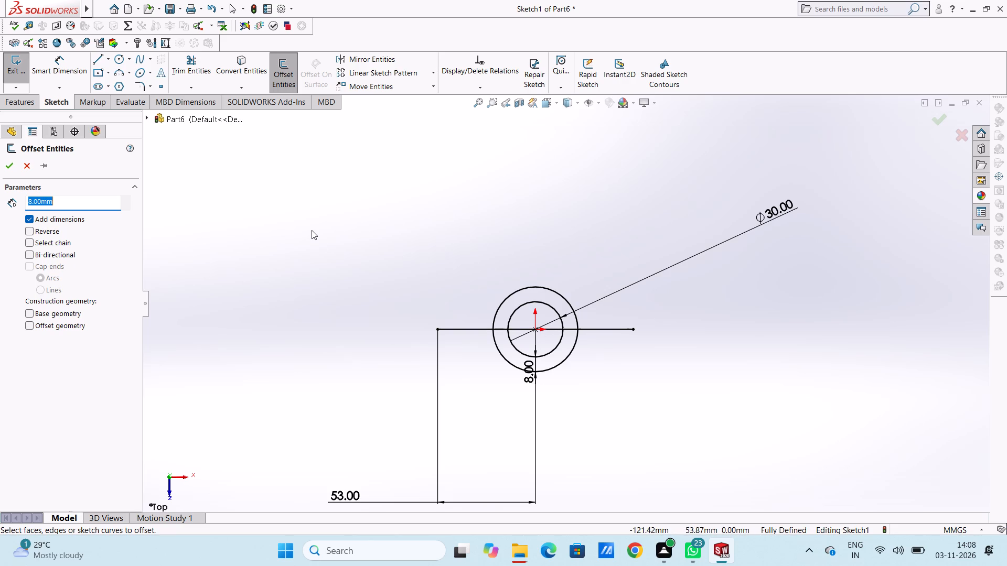
text(30)
key(Return)
click(478, 330)
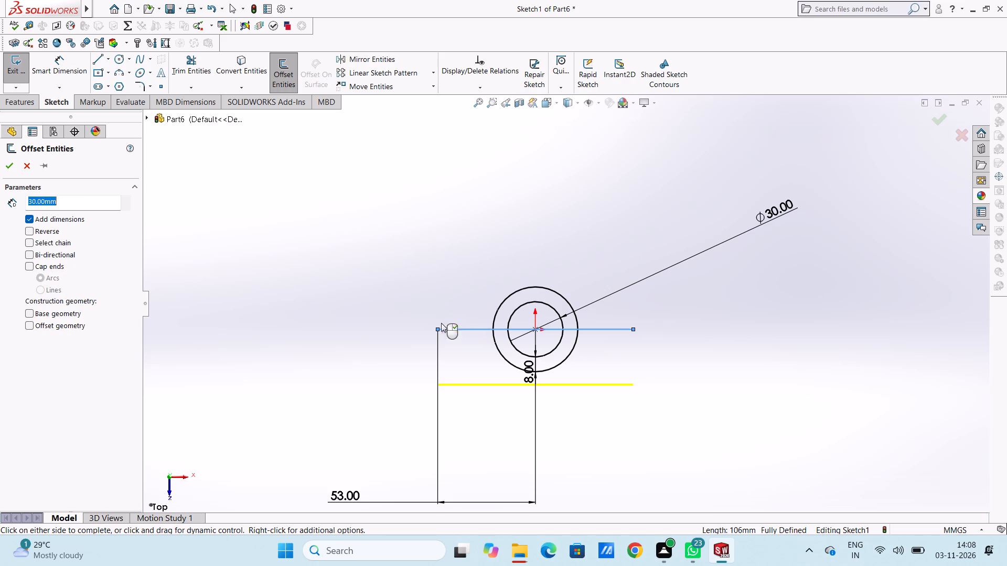
click(27, 230)
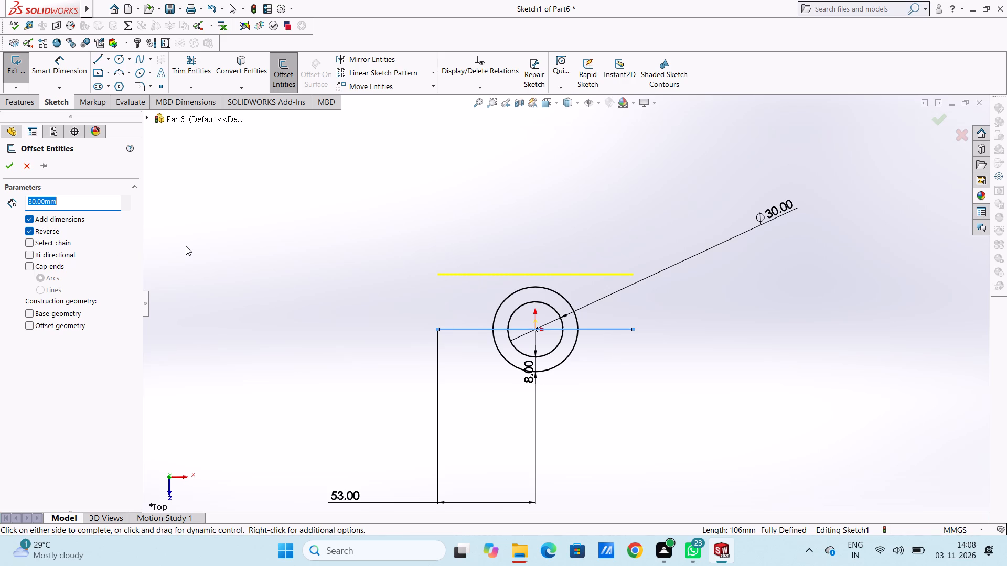
text(20)
key(Return)
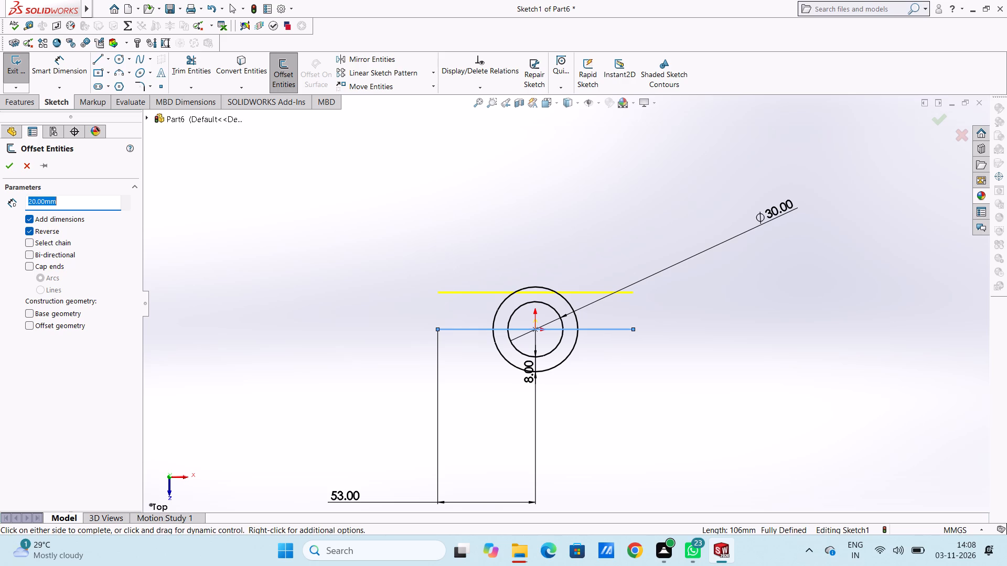
text(15)
key(Return)
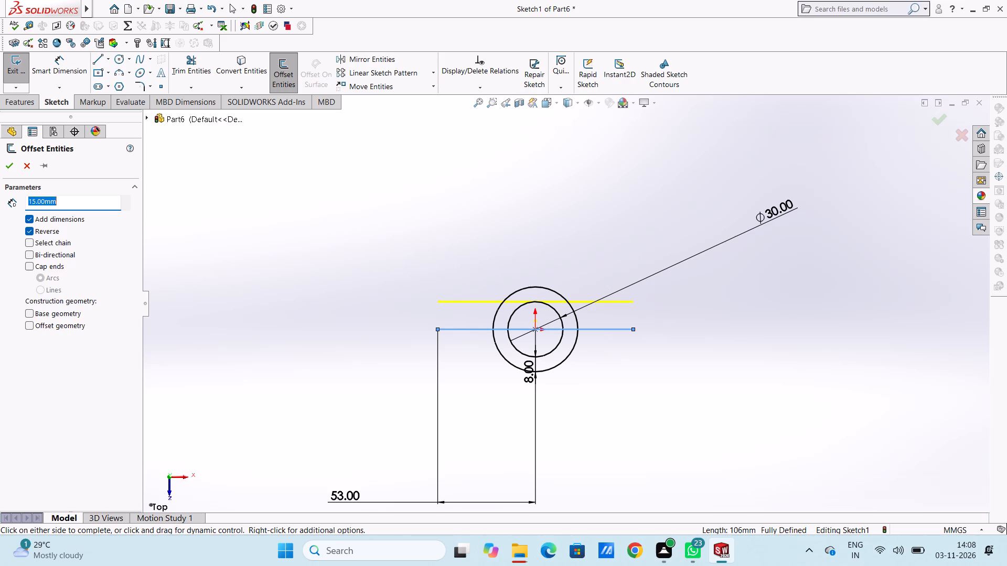
text(18)
key(Return)
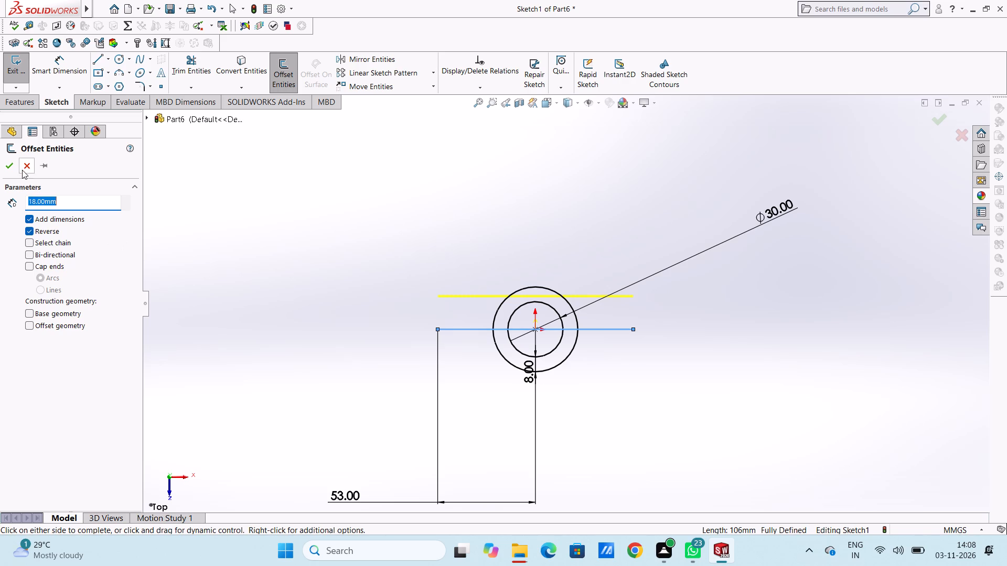
click(29, 254)
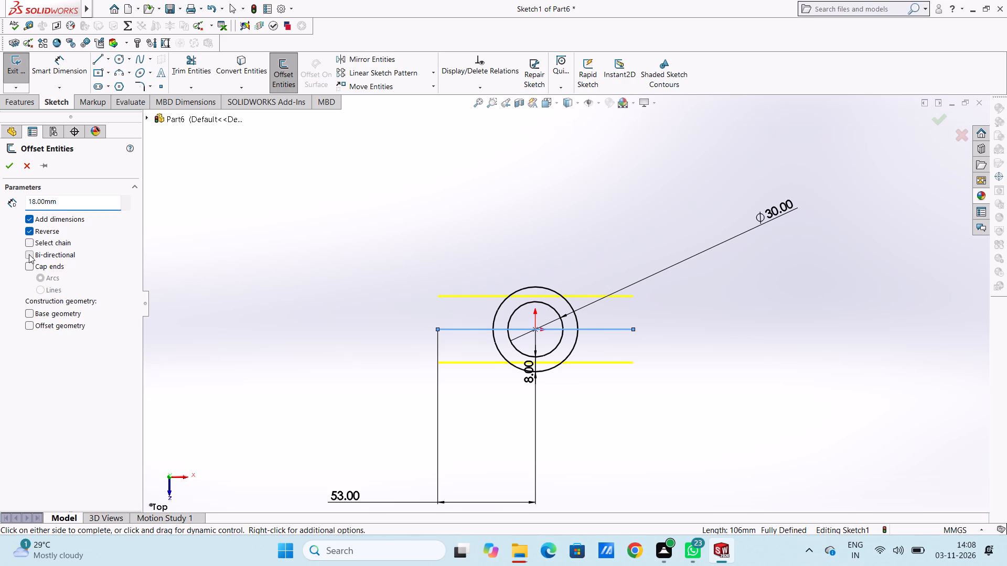
click(8, 164)
click(335, 248)
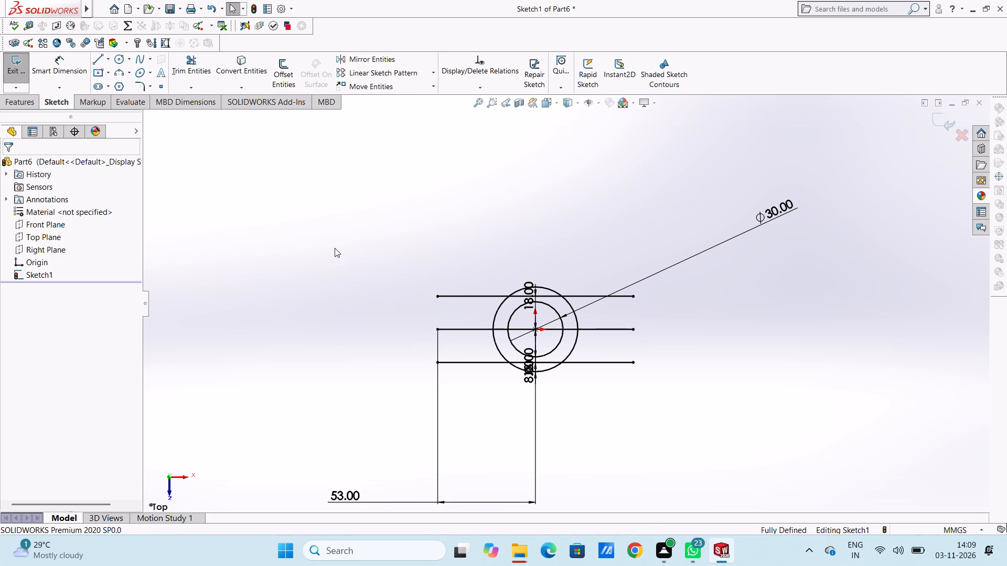
Sketch two concentric circles with radii of 6 mm and 3 mm above and to the left of the parallel lines.
click(118, 61)
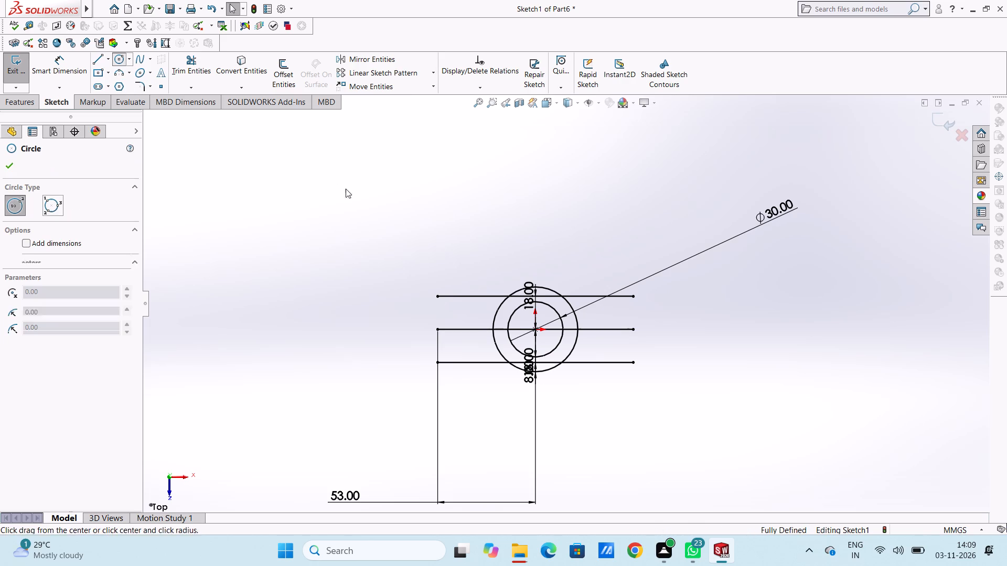
click(405, 257)
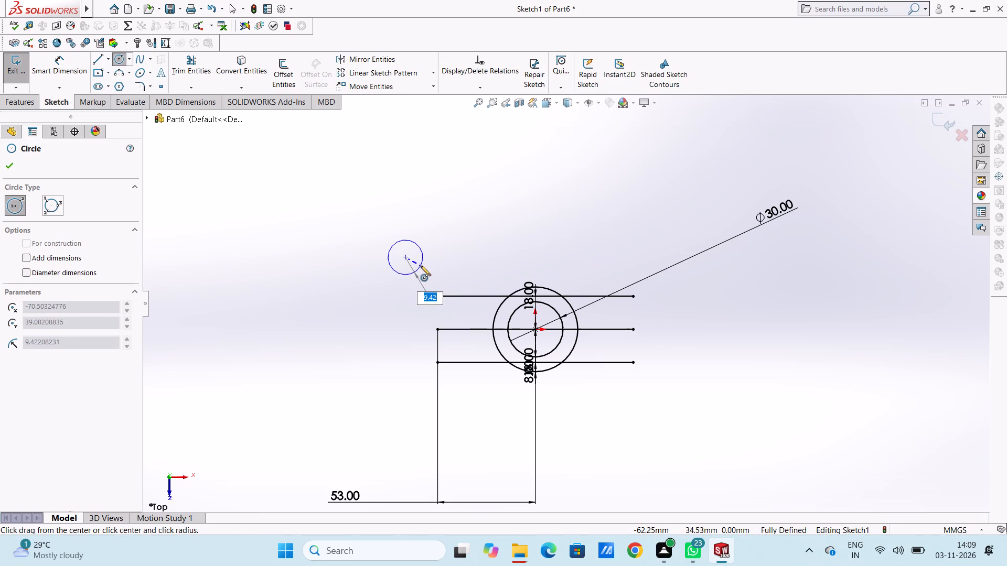
key(6)
key(Return)
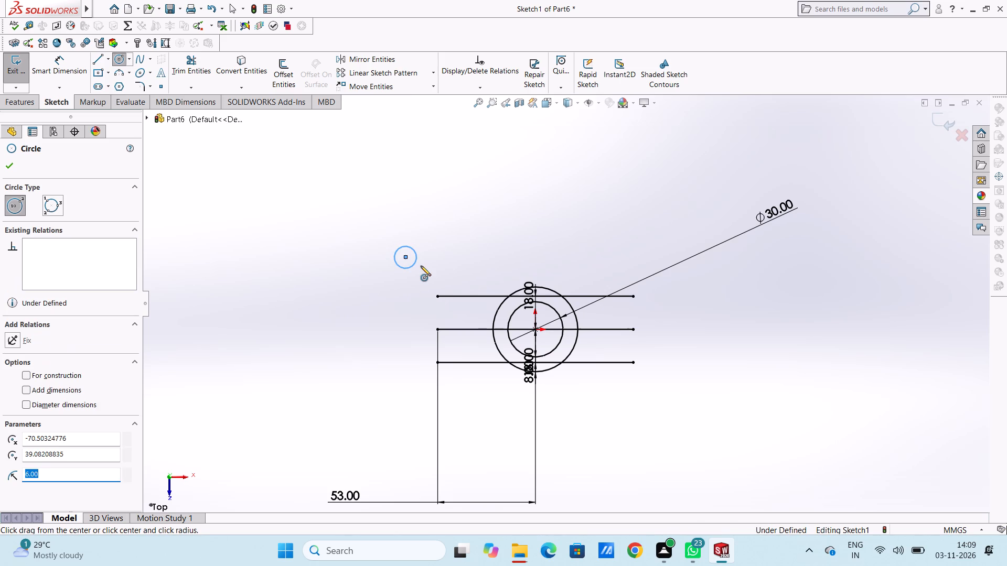
scroll(402, 258, down, 4)
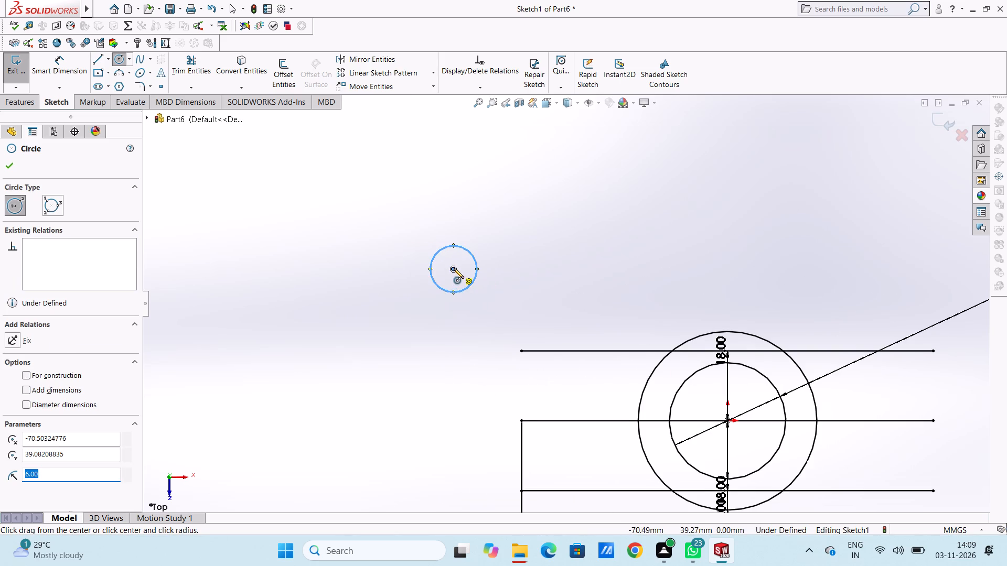
click(454, 268)
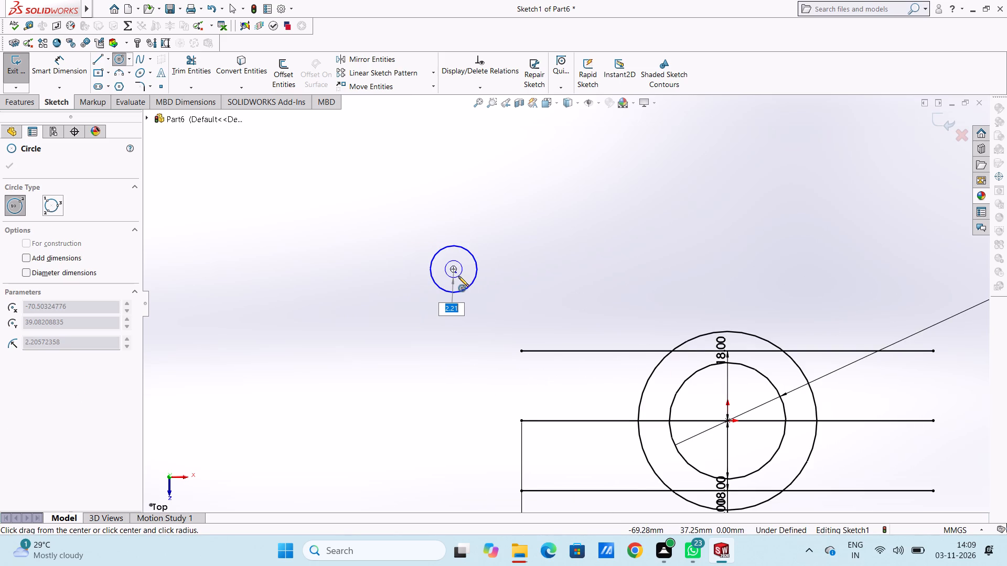
key(3)
key(Return)
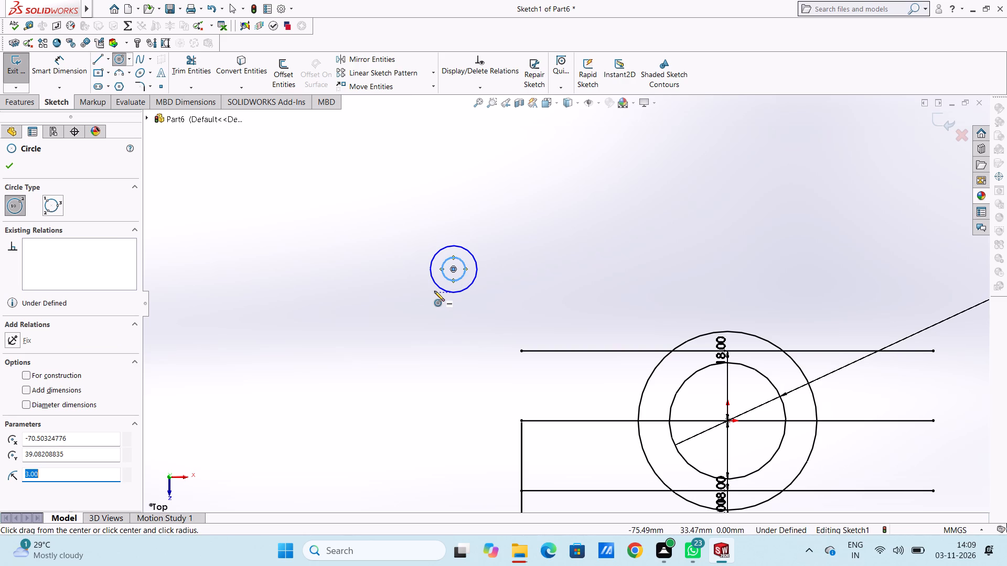
Sketch a second pair of concentric 6 mm and 3 mm radius circles below the lines, vertically aligned with the first pair.
scroll(434, 291, up, 9)
scroll(473, 318, down, 1)
scroll(559, 362, down, 1)
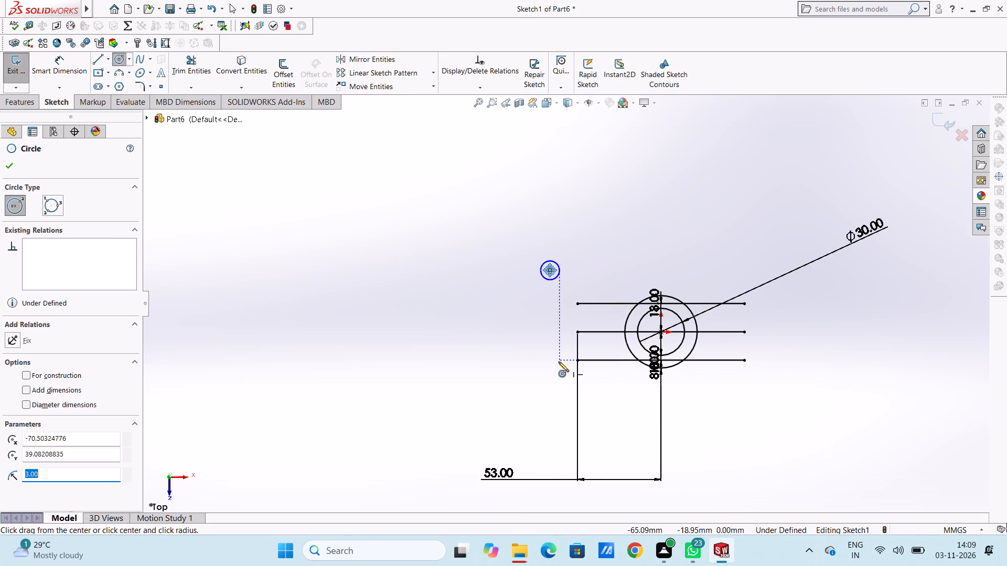
click(552, 390)
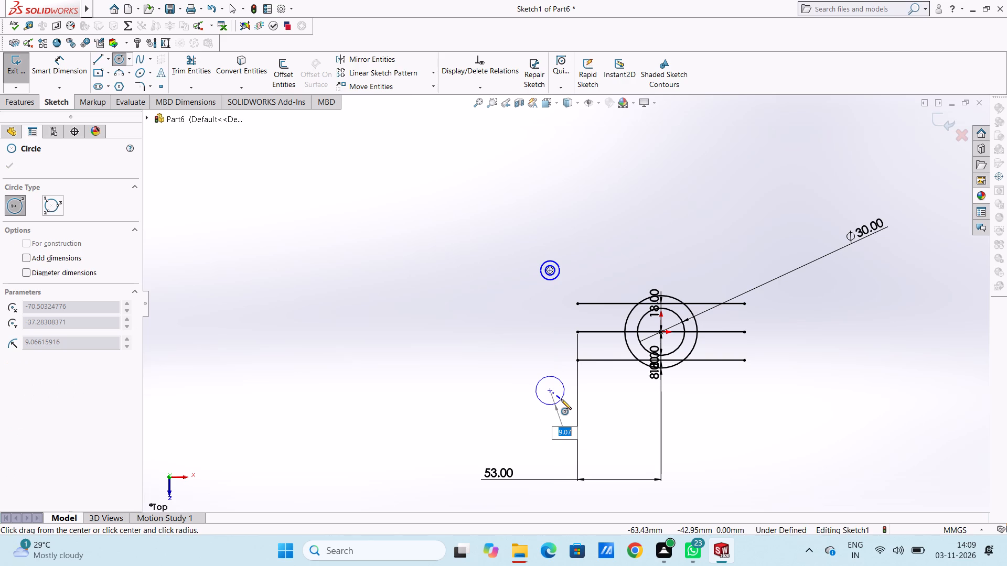
key(6)
key(Return)
scroll(560, 390, down, 2)
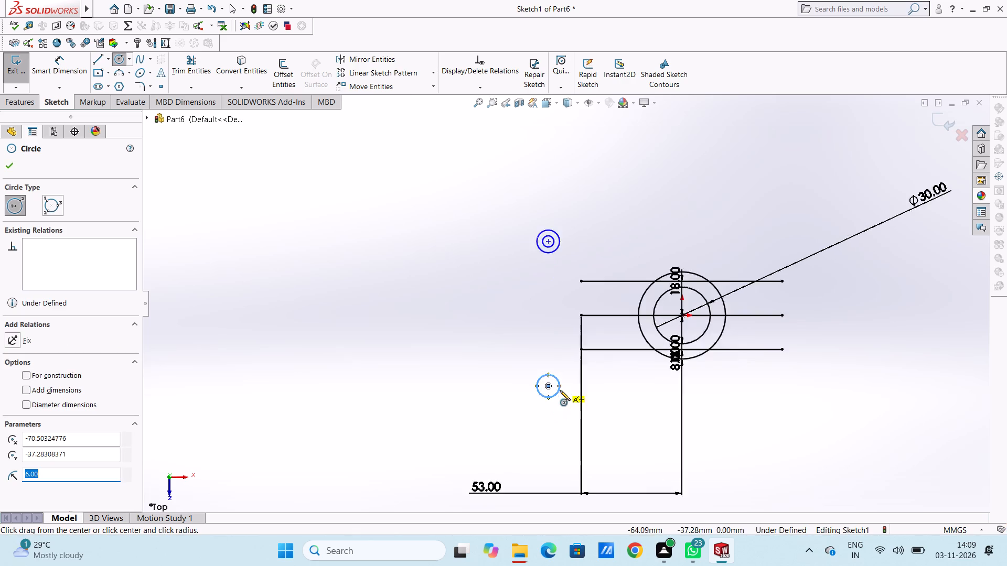
scroll(560, 390, down, 3)
click(535, 357)
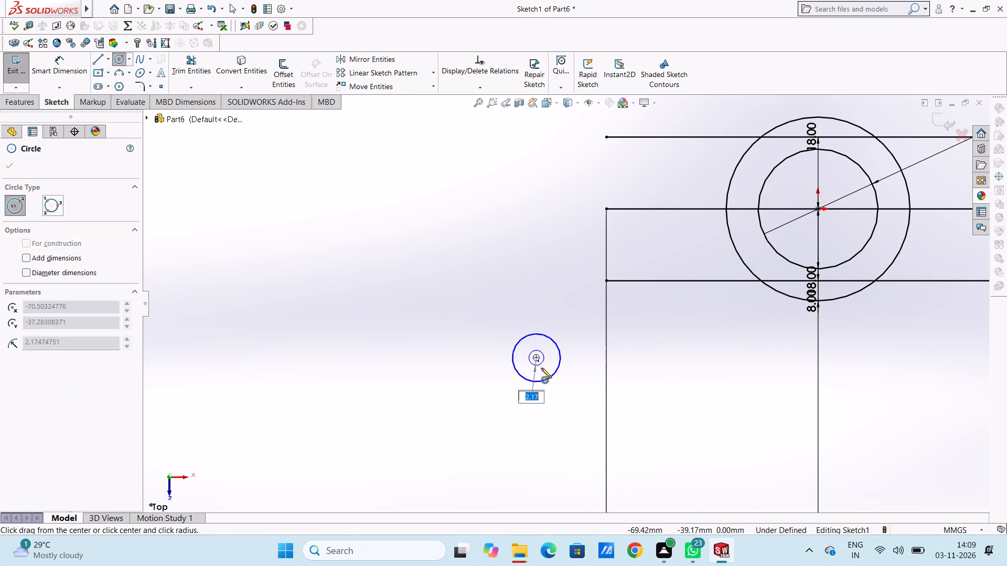
key(3)
key(Return)
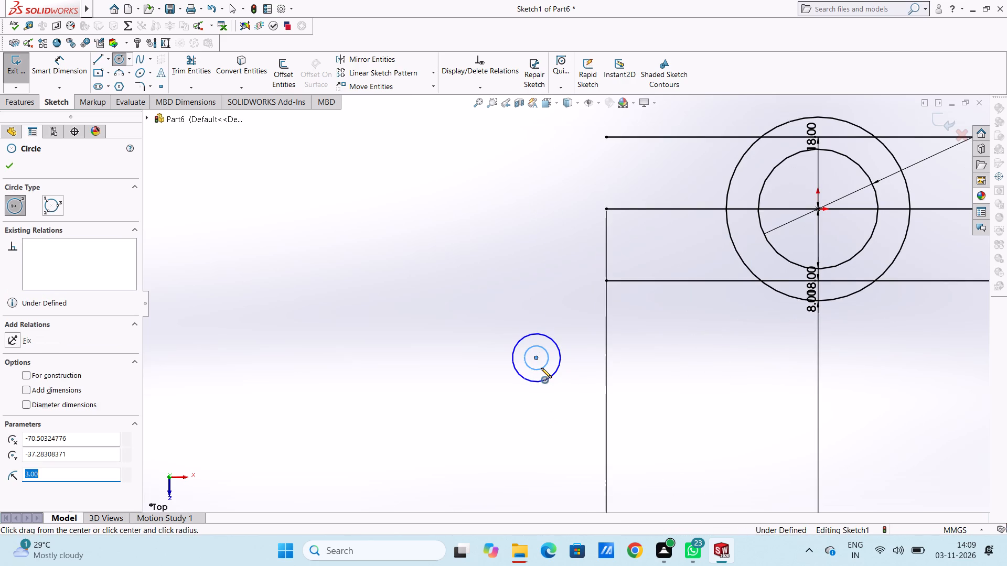
Sketch concentric circles with radii of 6 mm and 3 mm above and to the right of the parallel lines, centred about 83 mm across and 39 mm up from the origin.
scroll(788, 211, up, 5)
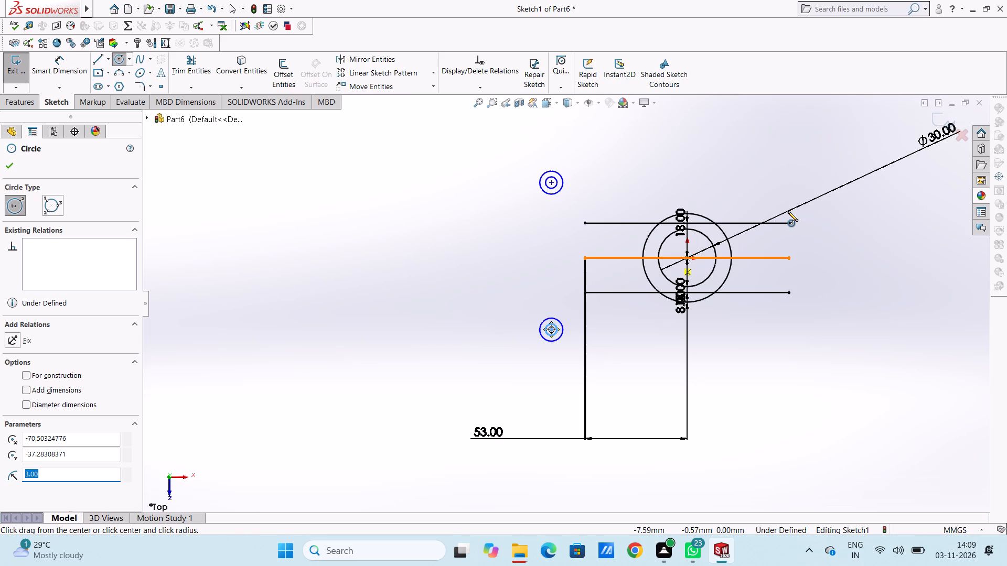
scroll(792, 213, down, 1)
scroll(835, 197, up, 1)
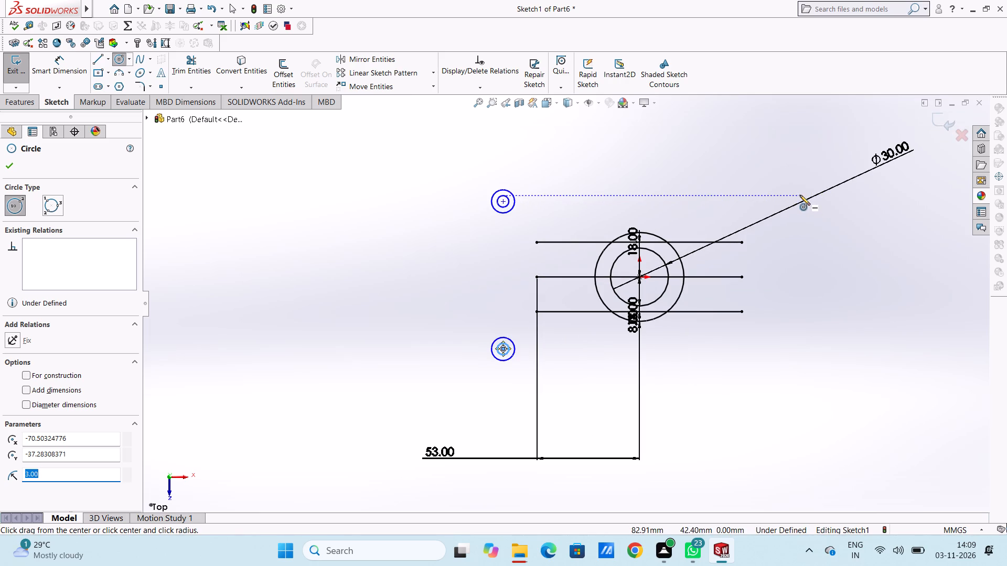
click(800, 199)
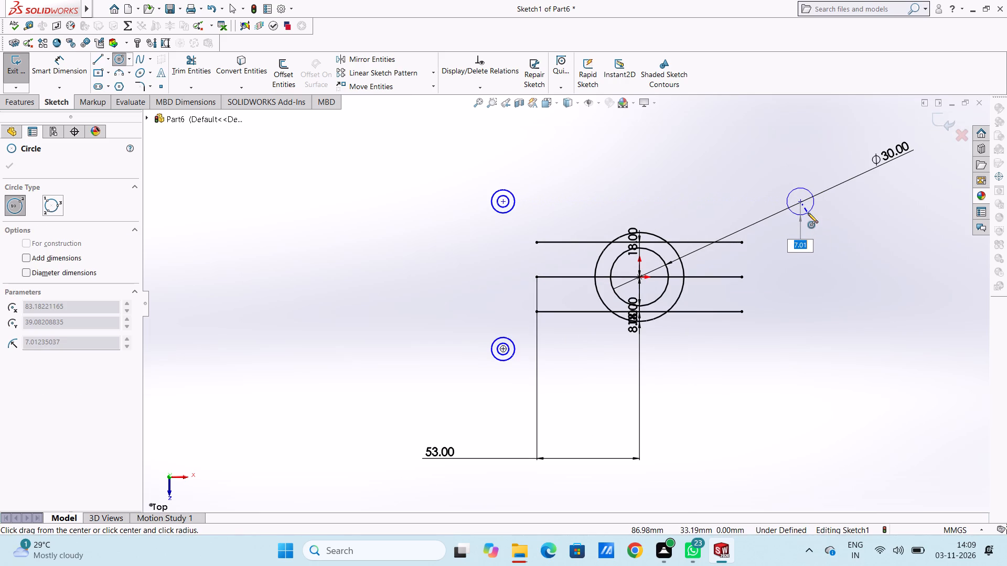
key(6)
key(Return)
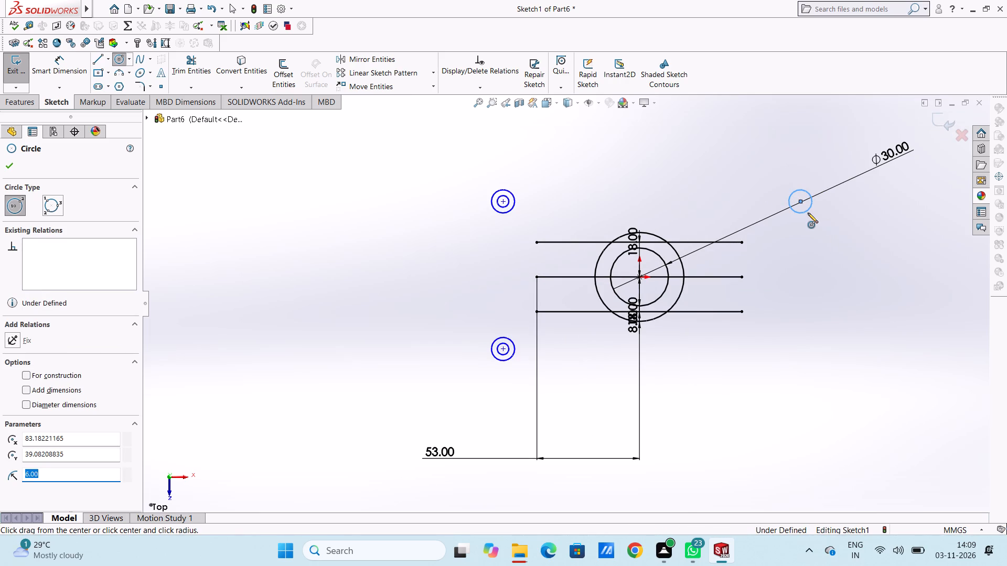
scroll(802, 202, down, 2)
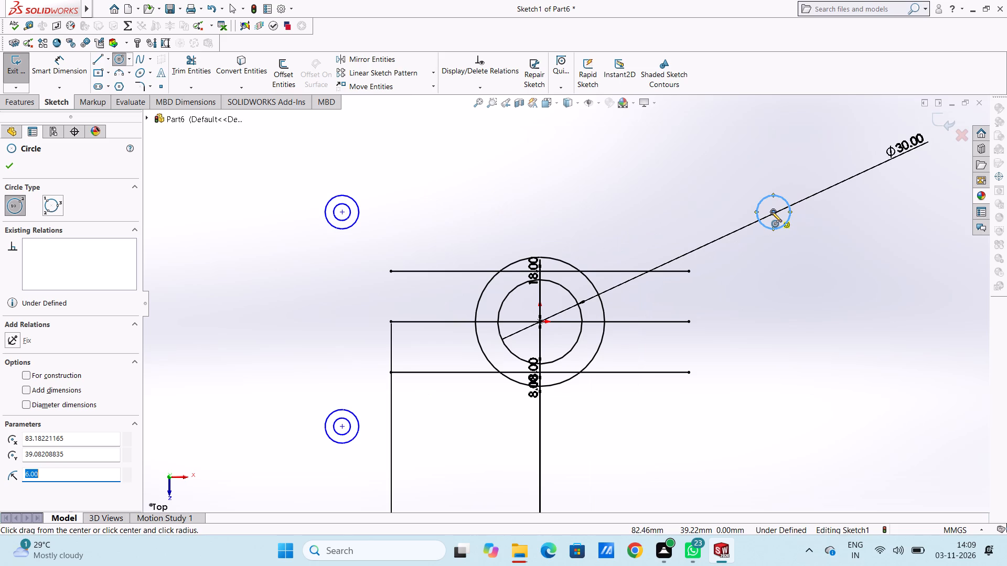
click(772, 212)
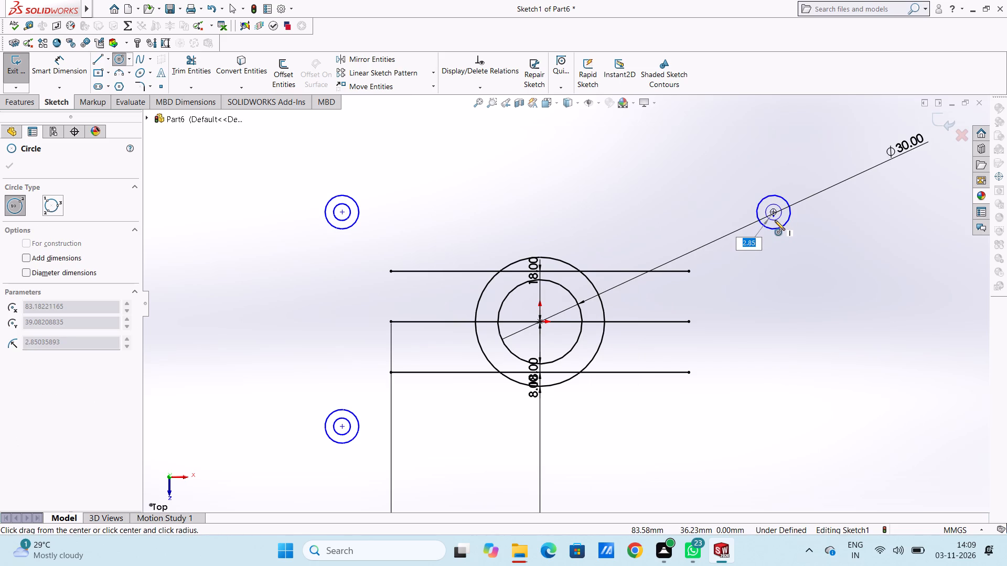
key(3)
key(Return)
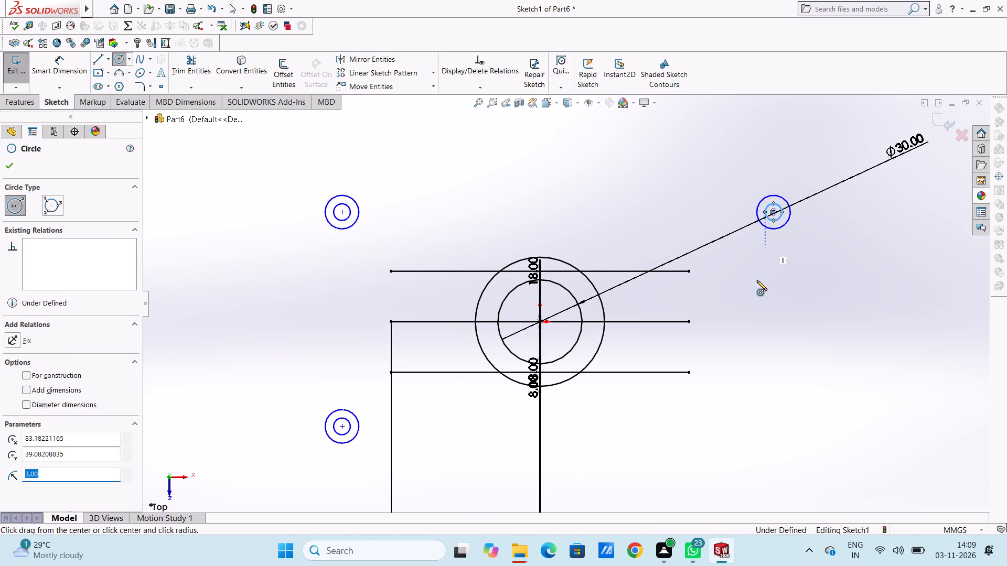
Sketch concentric 6 mm and 3 mm radius circles below and right of the lines, level with the lower-left pair, and finish the Circle command.
click(786, 426)
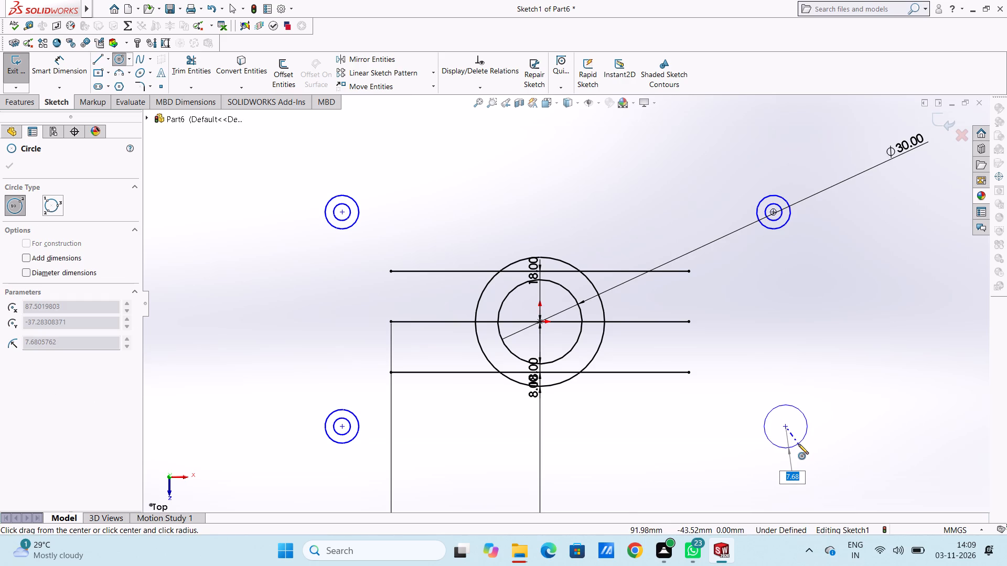
key(6)
key(Return)
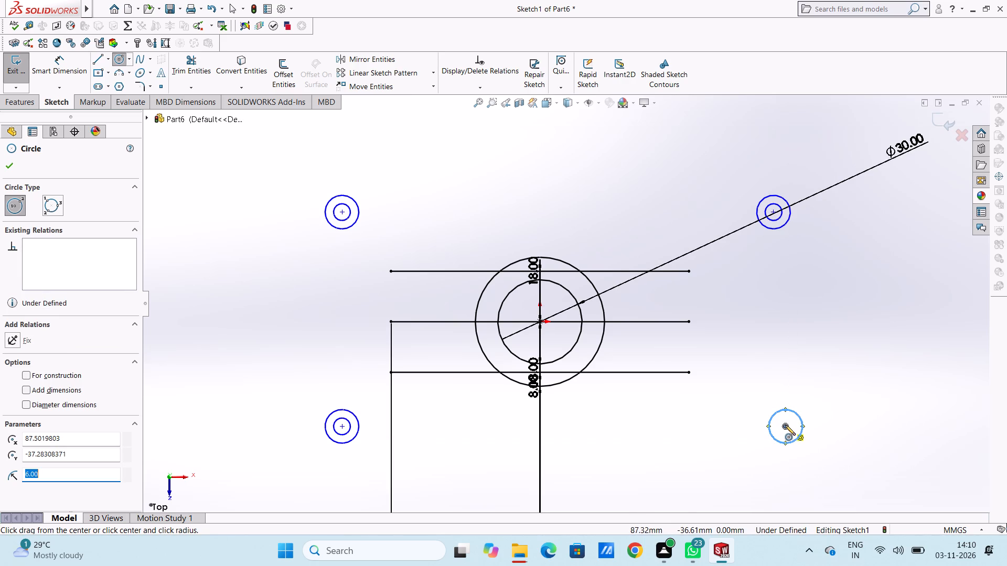
click(785, 425)
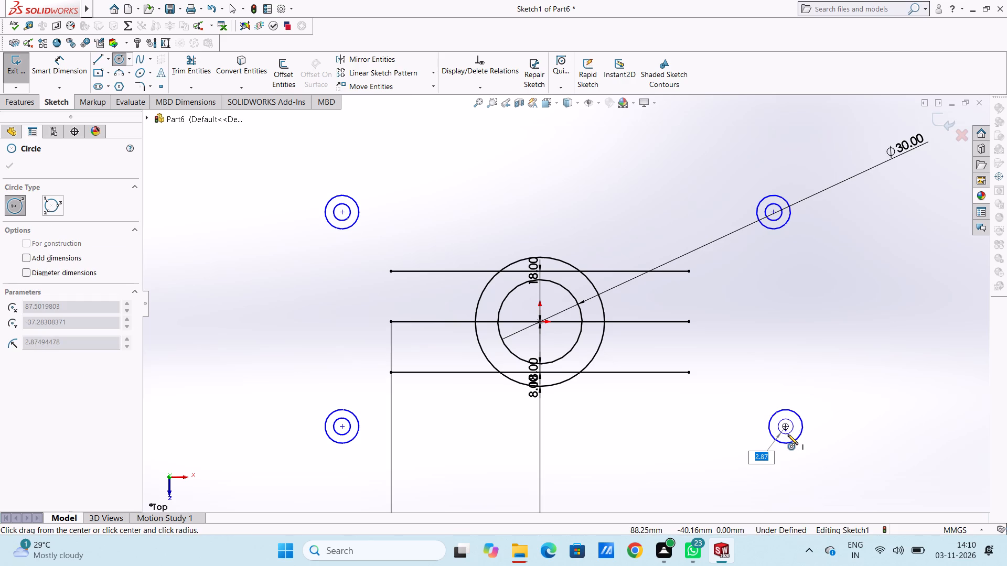
key(3)
key(Return)
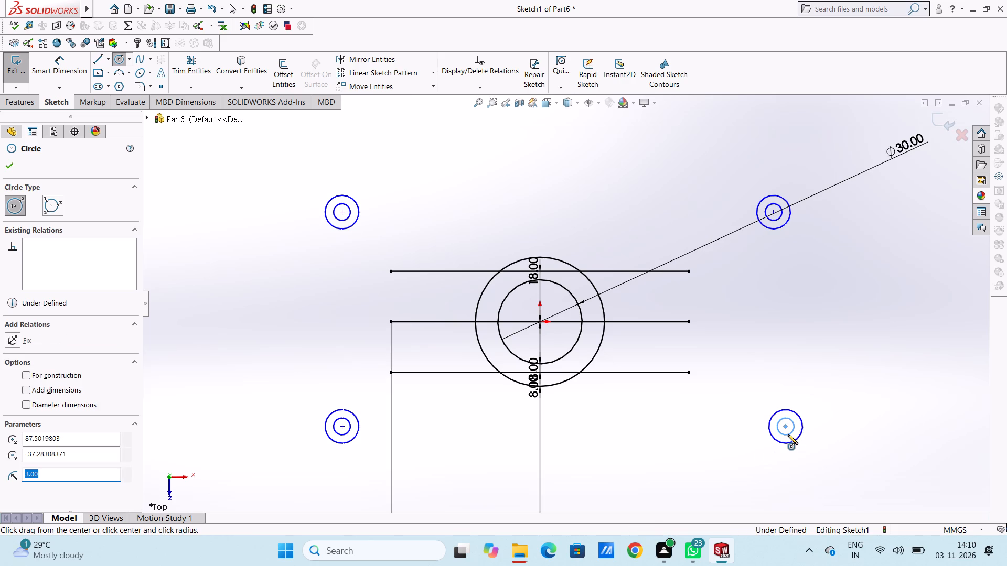
scroll(754, 401, up, 4)
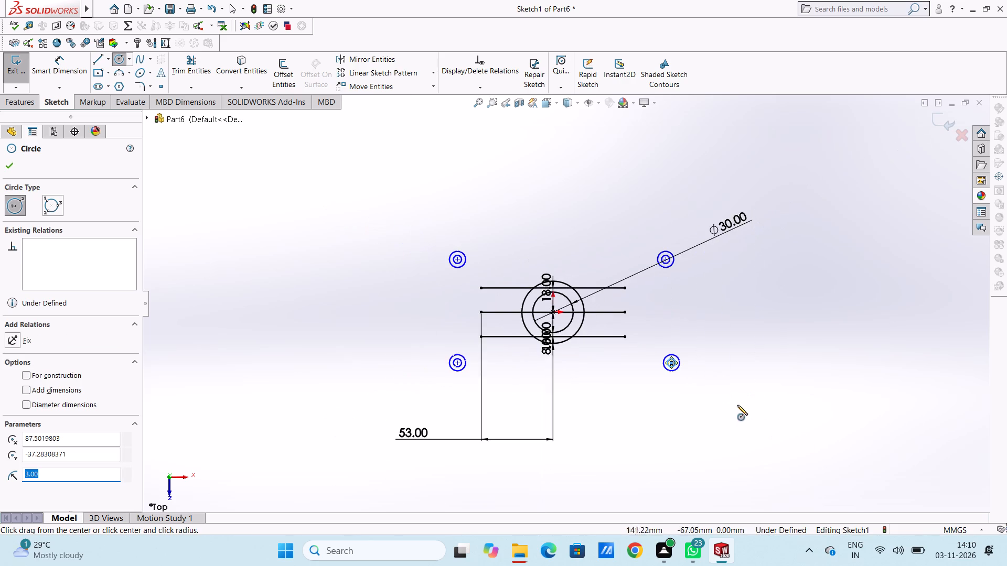
click(12, 167)
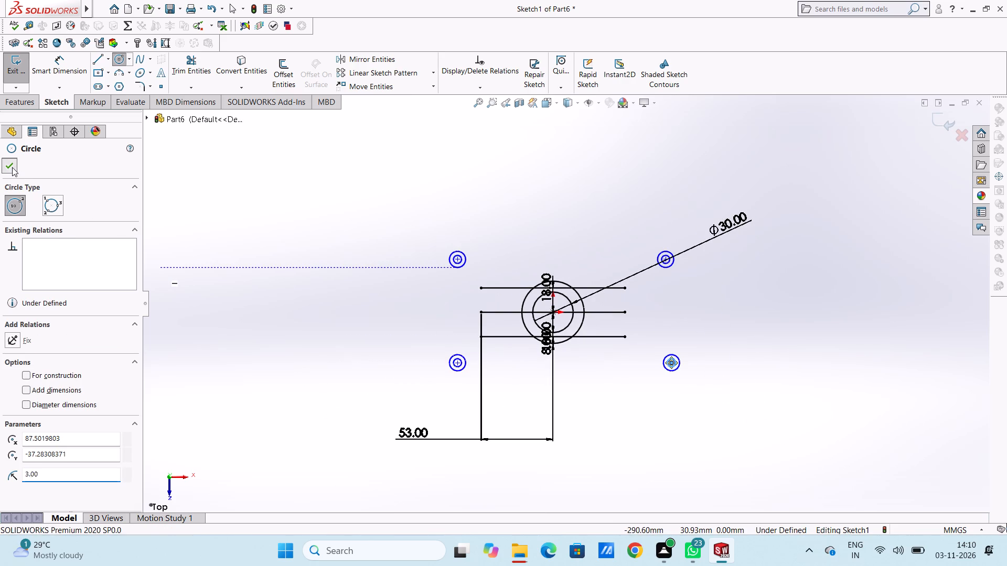
click(266, 242)
Add a vertical Smart Dimension of 72/2 (36 mm) between the upper-left circle pair's centre and the origin.
click(55, 71)
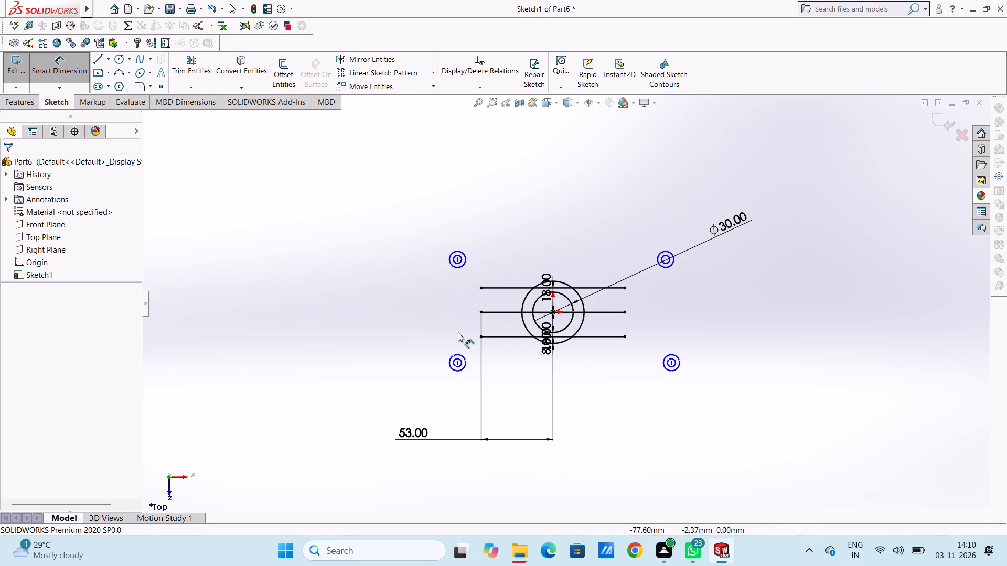
scroll(545, 365, down, 1)
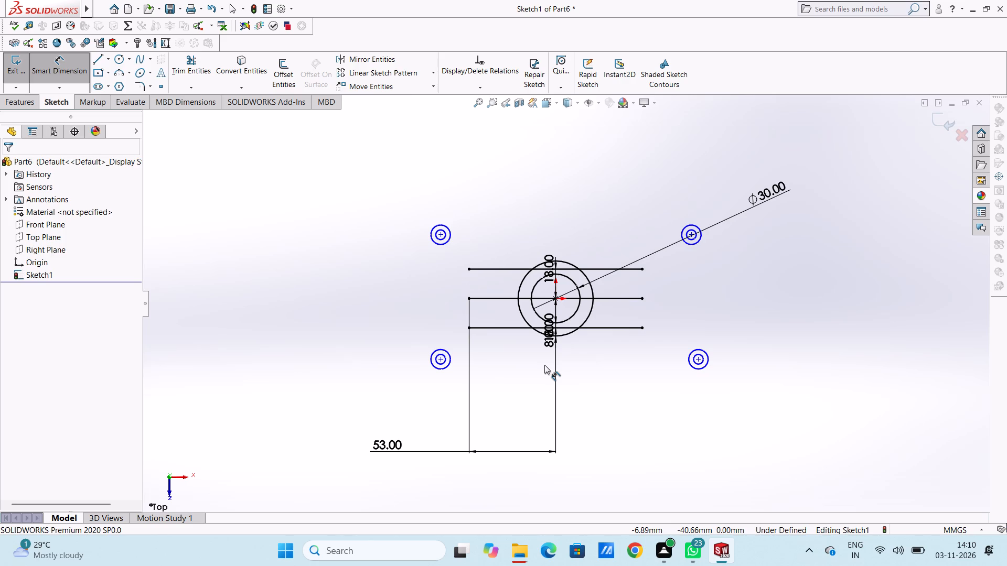
click(440, 236)
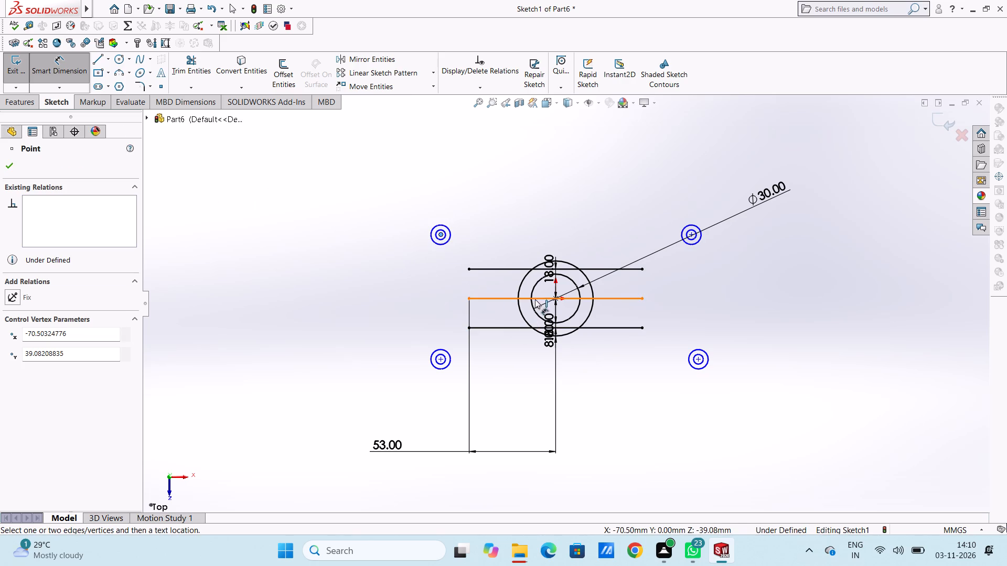
click(556, 300)
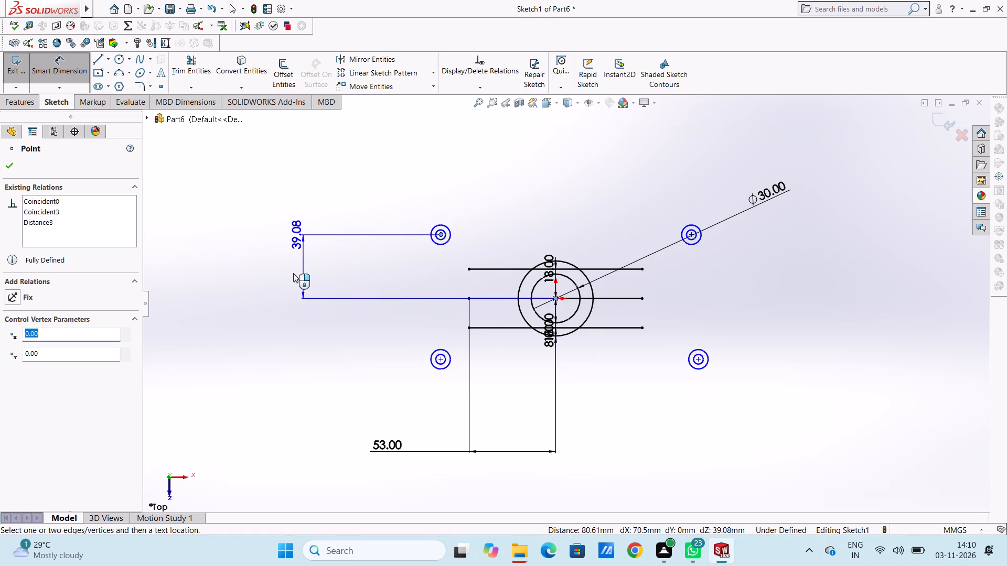
click(270, 269)
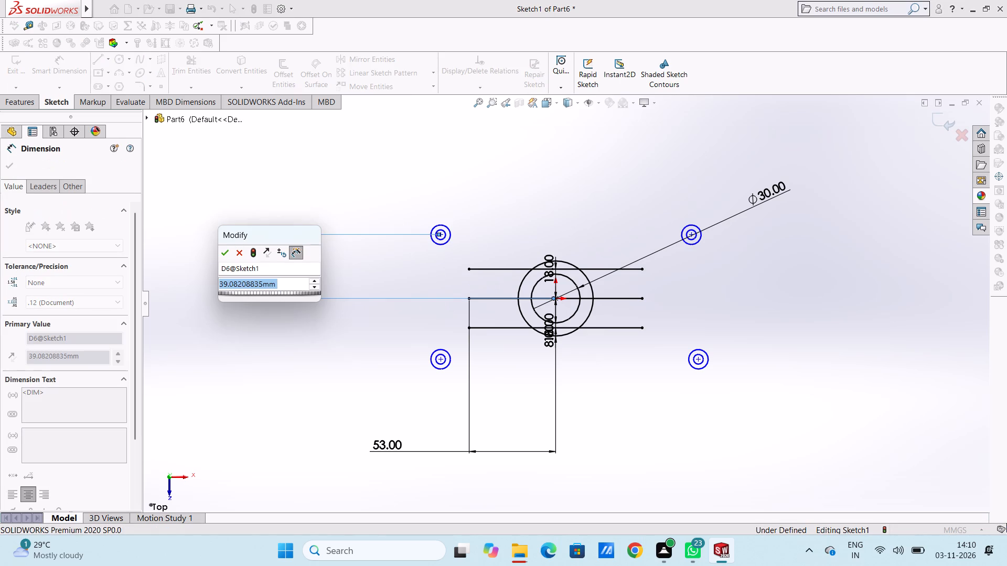
key(7)
text(2/2)
key(Return)
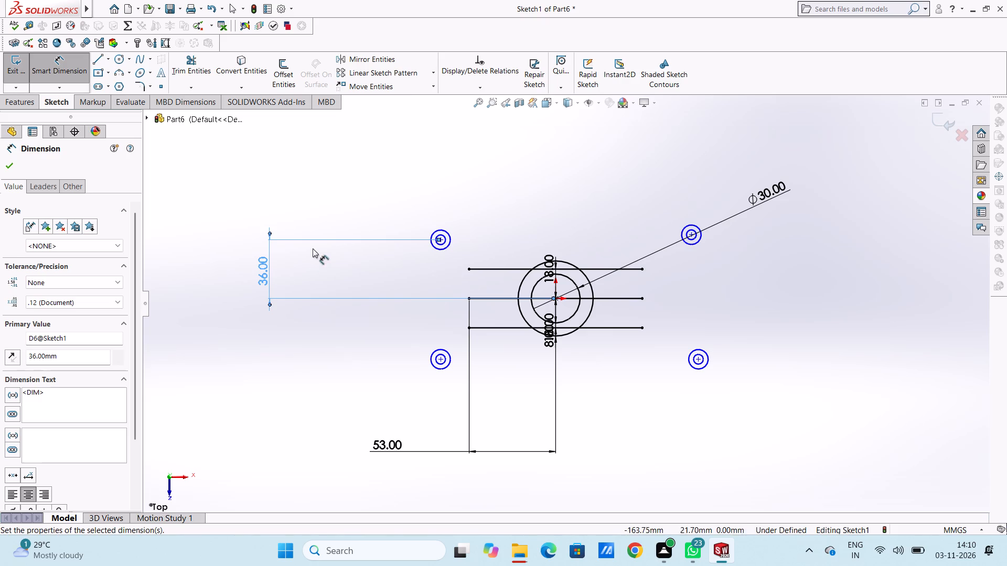
click(338, 213)
Dimension the vertical distance from the lower-left circle pair's centre to the origin as 36 mm.
scroll(430, 334, down, 5)
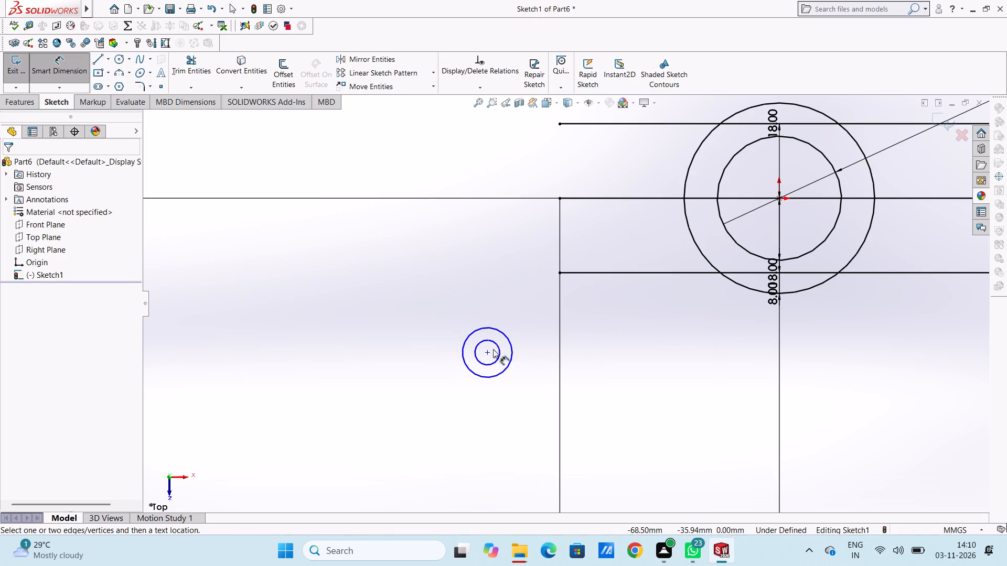
click(489, 351)
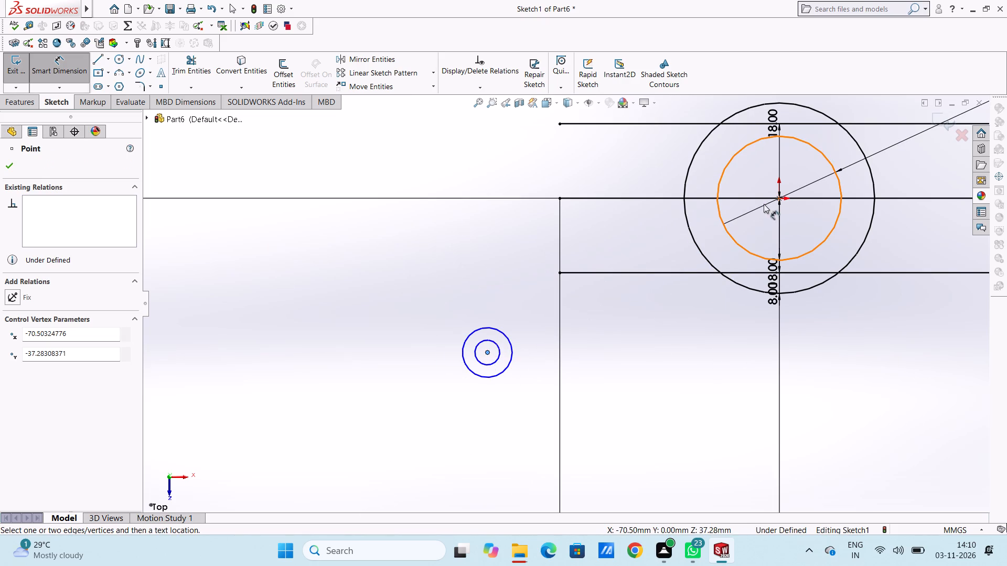
click(779, 197)
scroll(282, 267, up, 2)
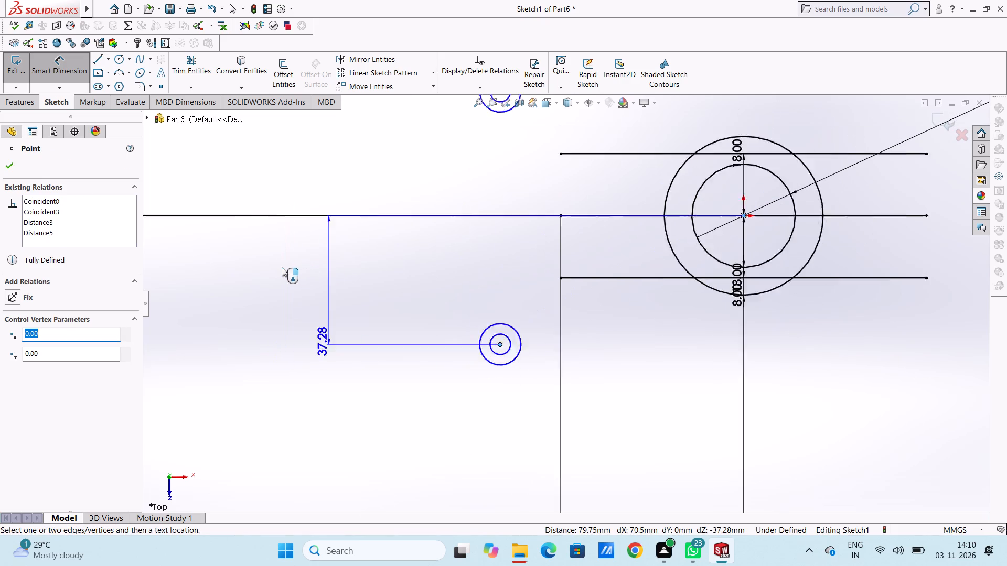
scroll(282, 267, up, 1)
click(269, 278)
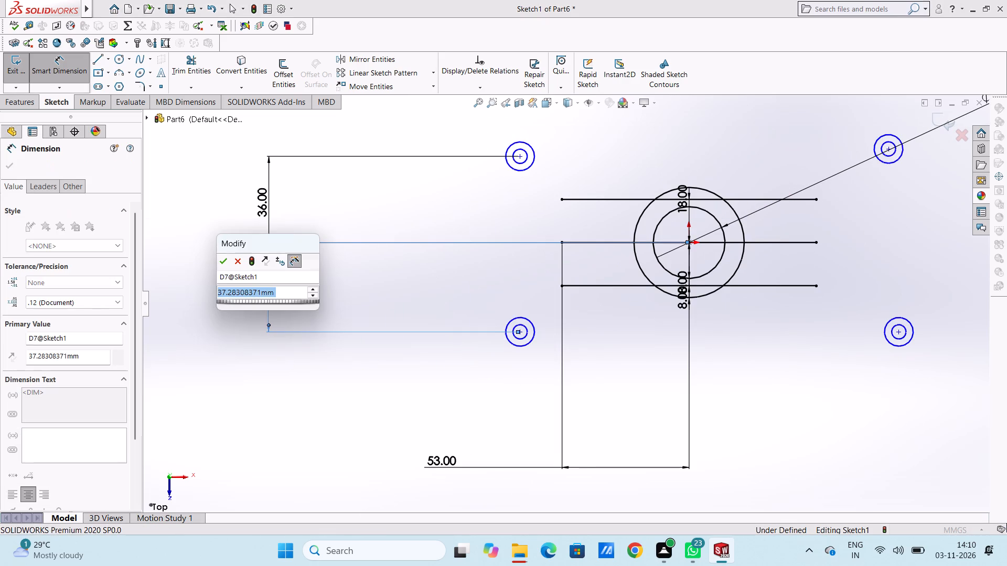
text(36)
key(Return)
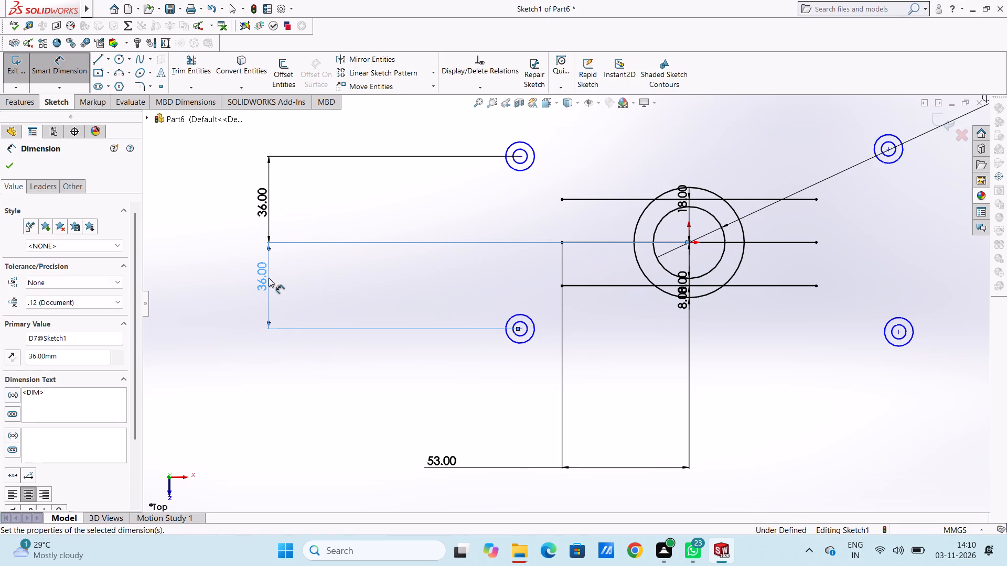
click(374, 215)
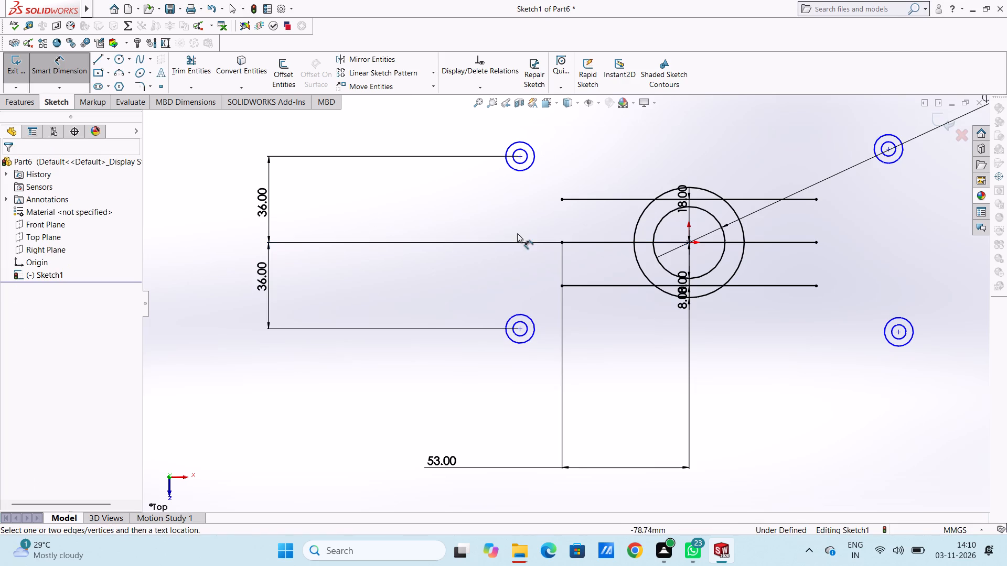
Dimension the vertical distance from the origin to the upper-right circle pair's centre as 36 mm.
scroll(518, 233, up, 4)
scroll(780, 303, down, 3)
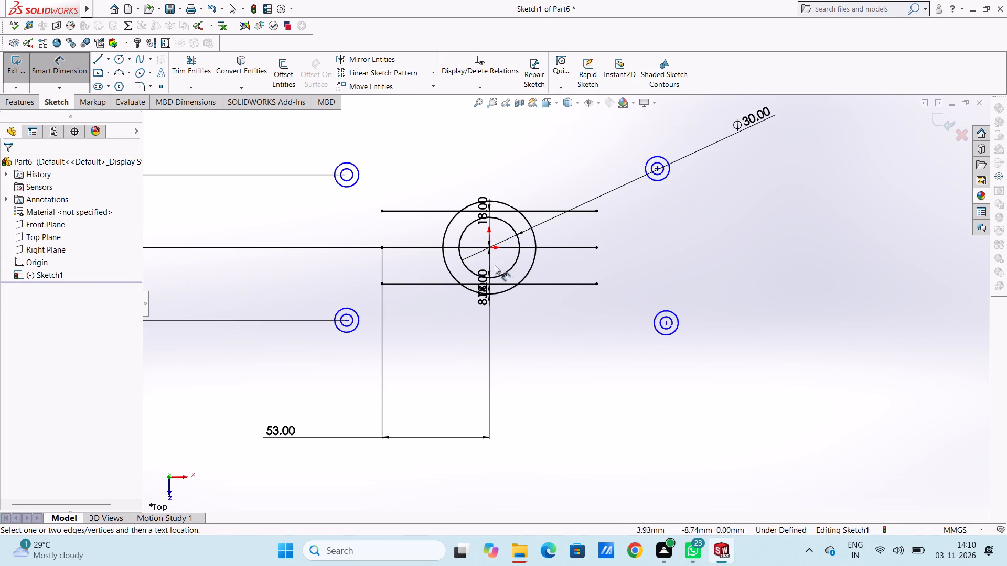
click(489, 248)
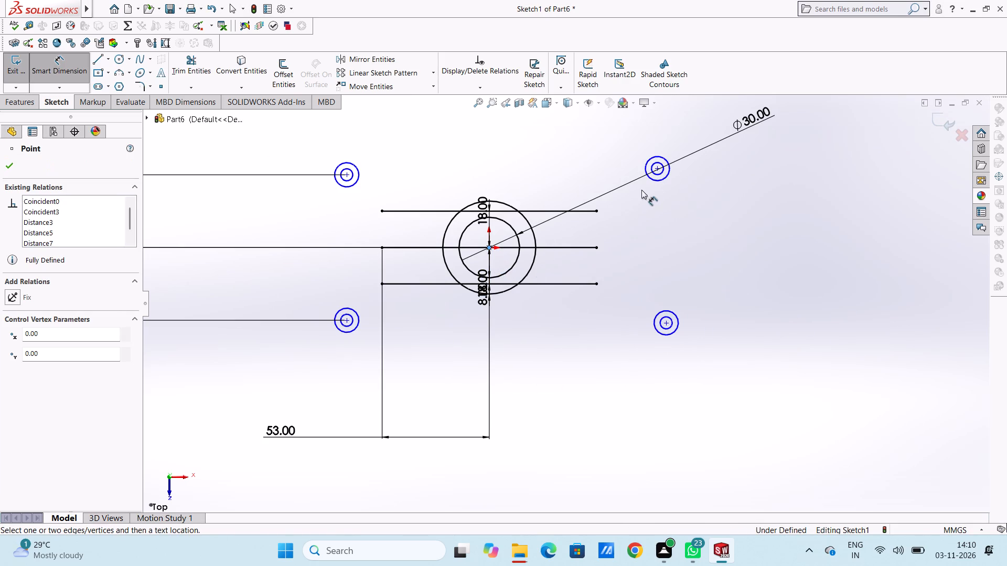
click(657, 169)
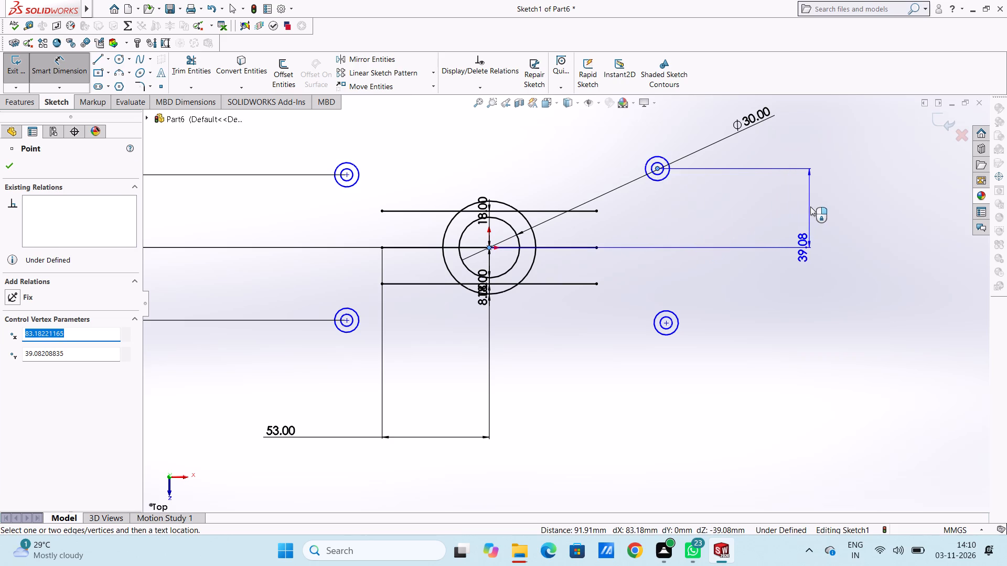
click(825, 207)
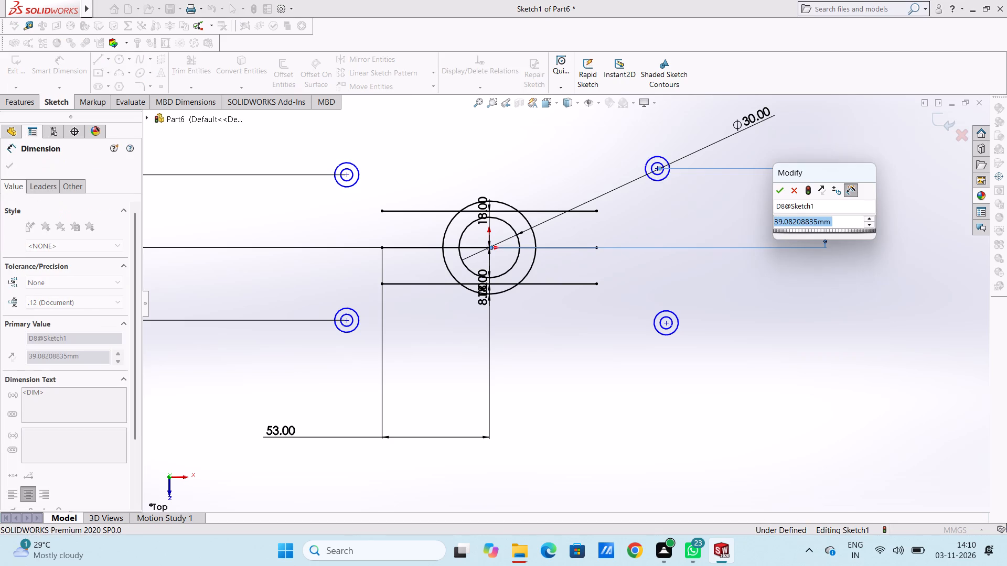
text(36)
key(Return)
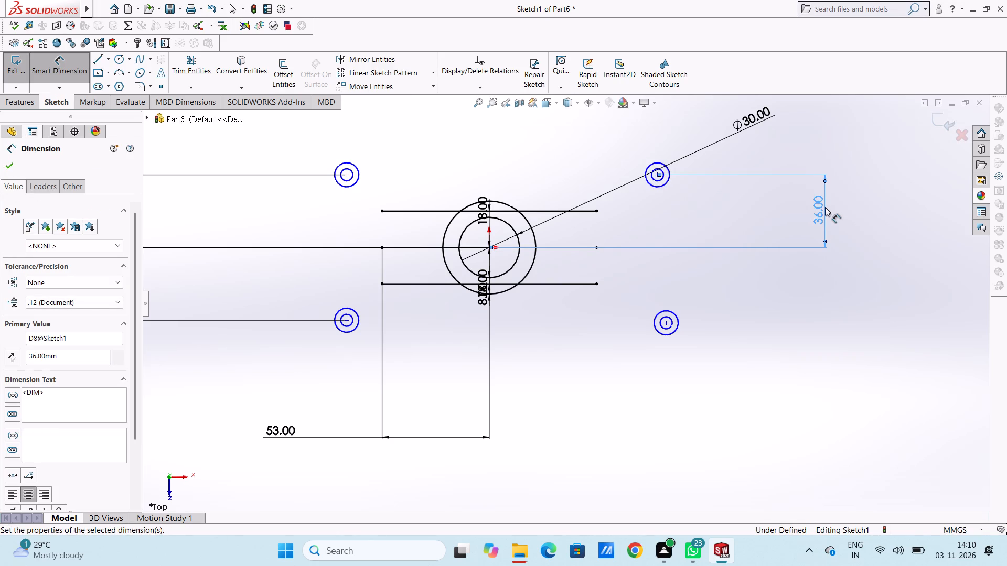
click(683, 221)
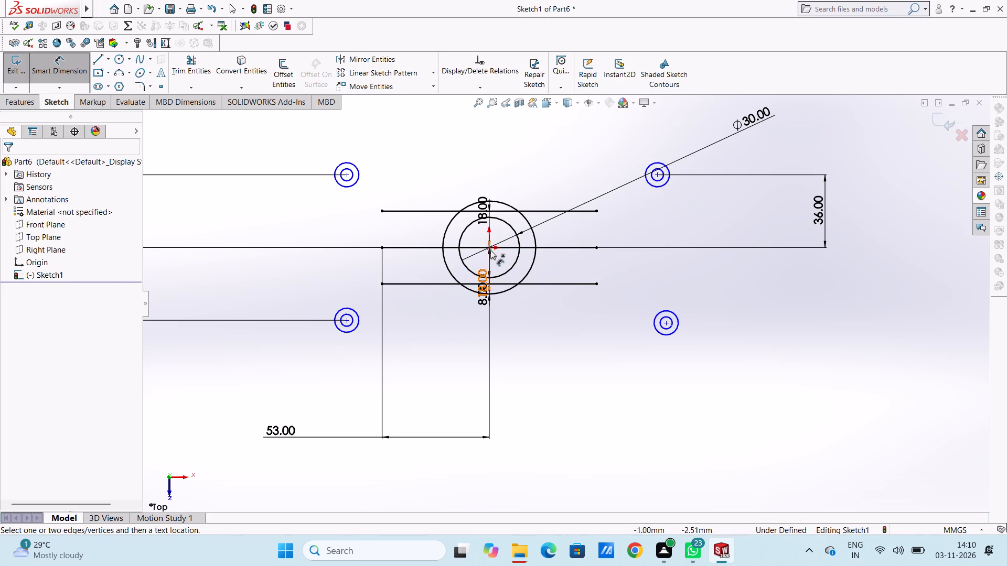
Dimension the vertical distance from the origin to the lower-right circle pair's centre as 36 mm.
click(491, 248)
drag(669, 323, 683, 322)
click(826, 300)
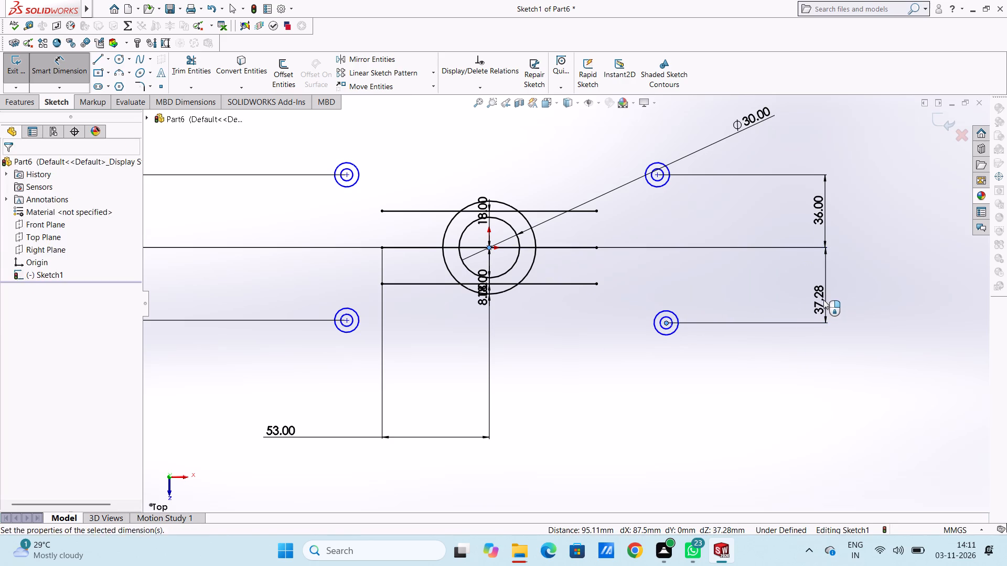
text(36)
key(Return)
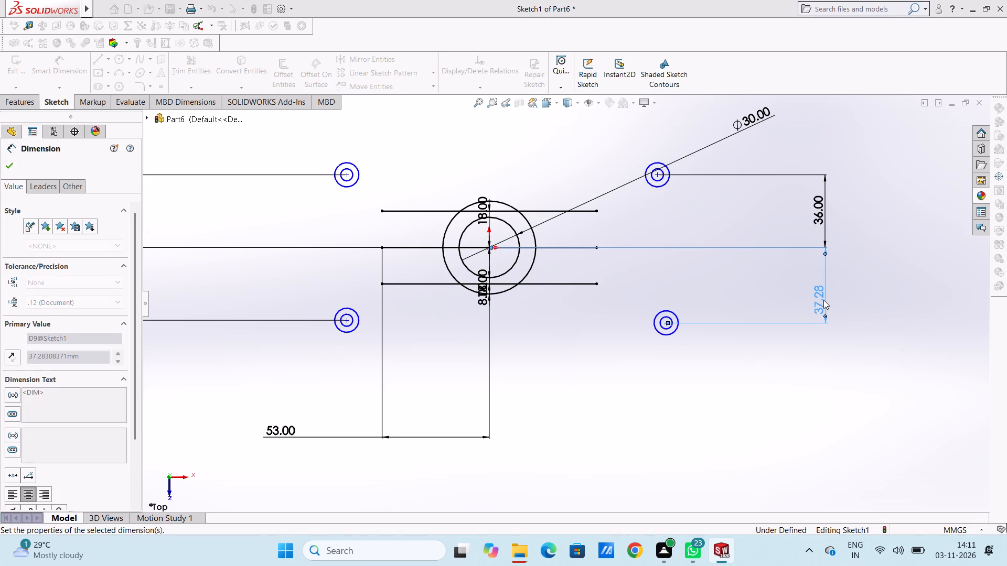
click(584, 309)
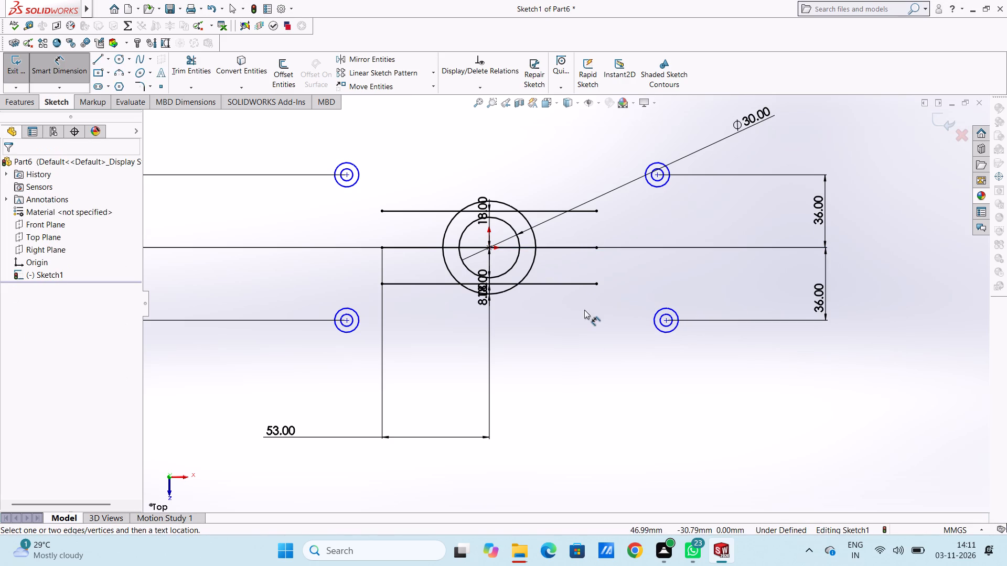
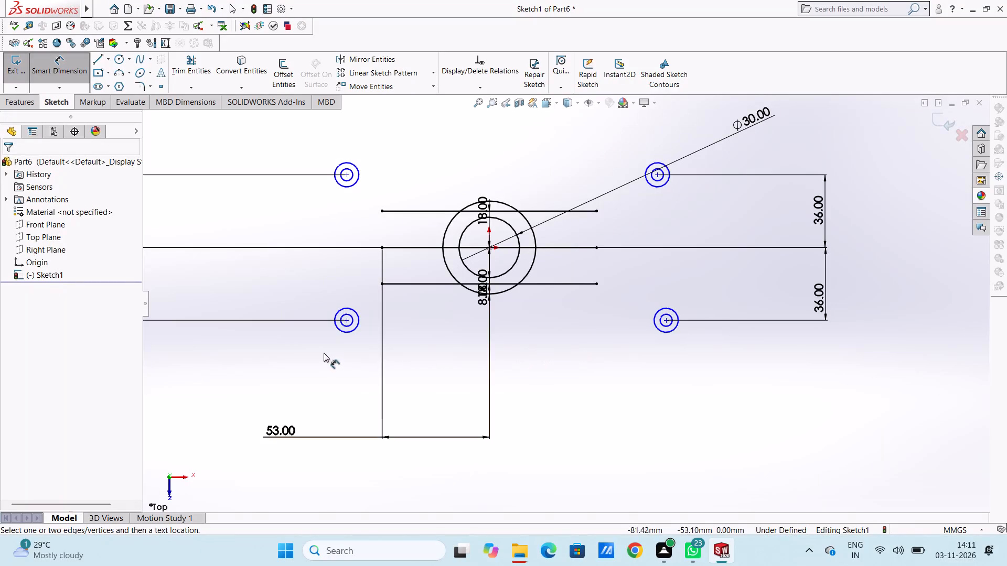
Dimension the horizontal distance from the lower-left circle pair's centre to the origin as 75 mm.
click(350, 320)
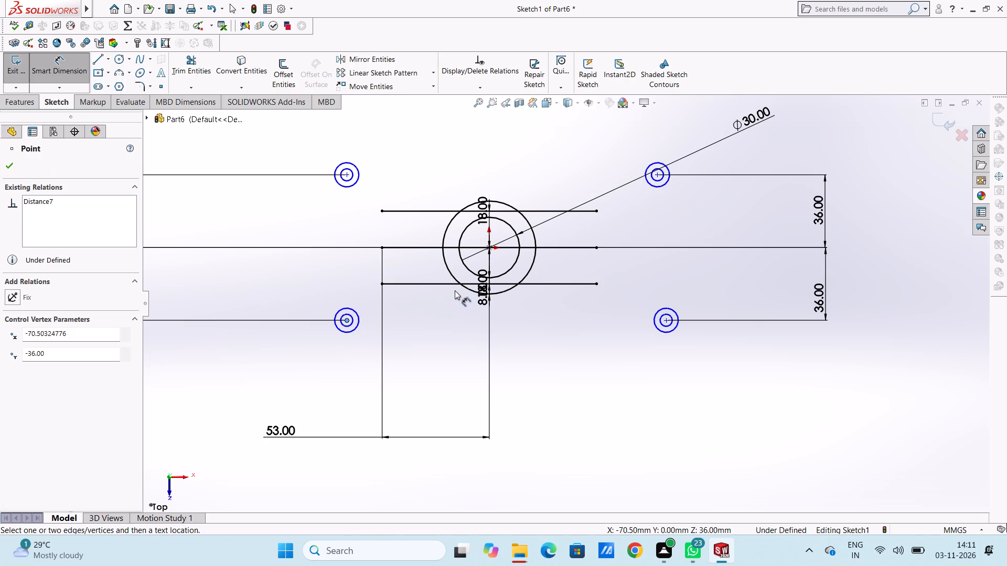
click(490, 247)
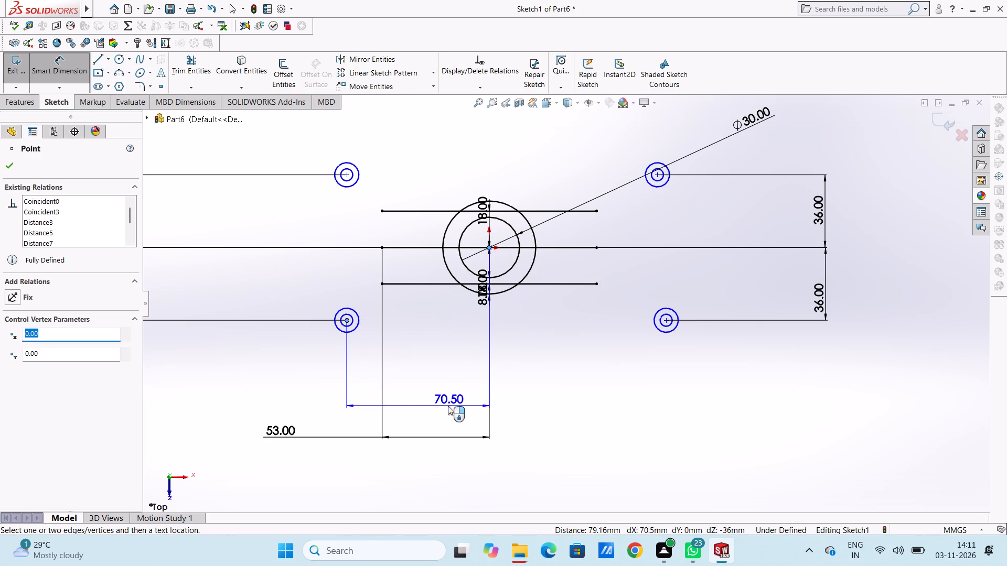
scroll(448, 406, up, 3)
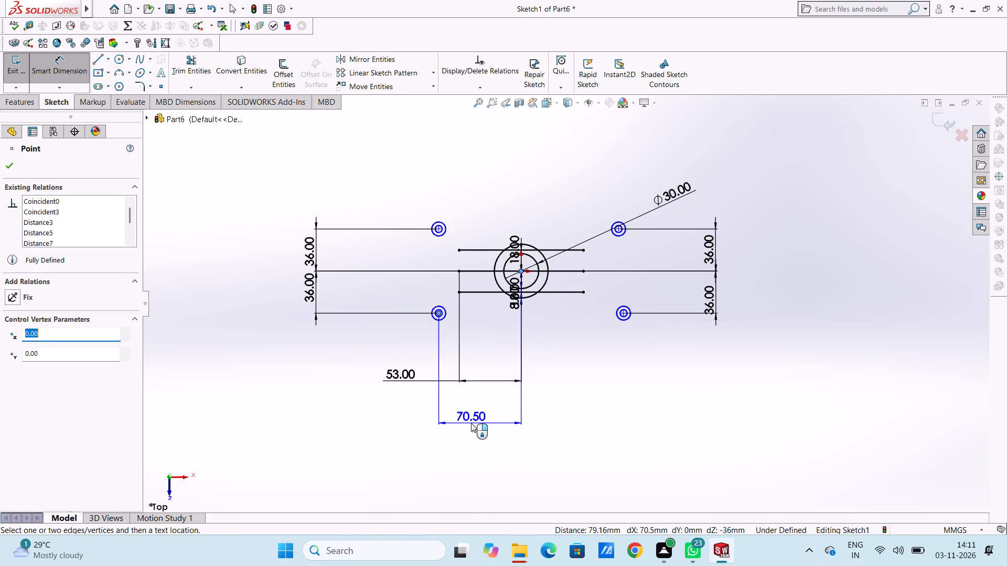
click(471, 423)
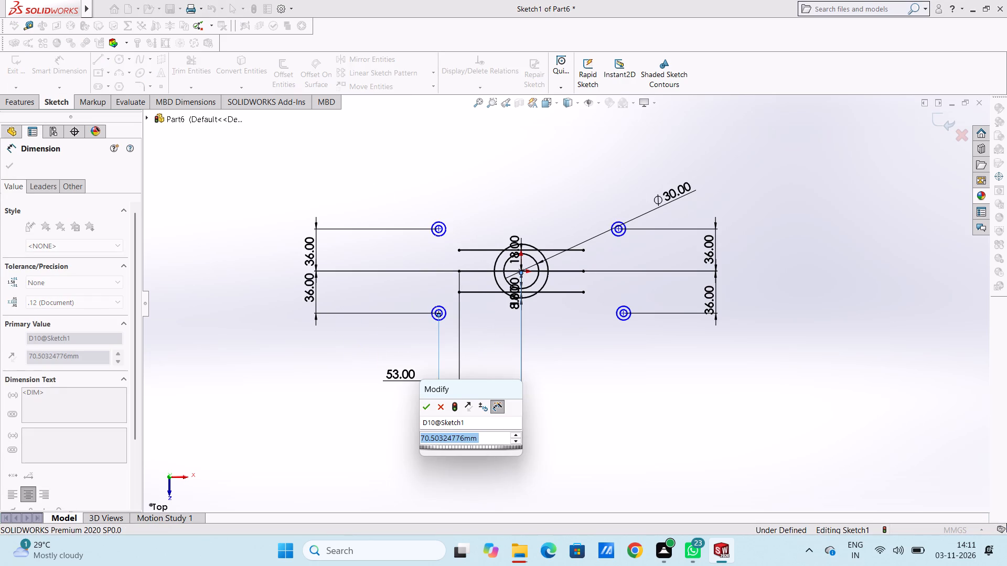
text(75)
key(Return)
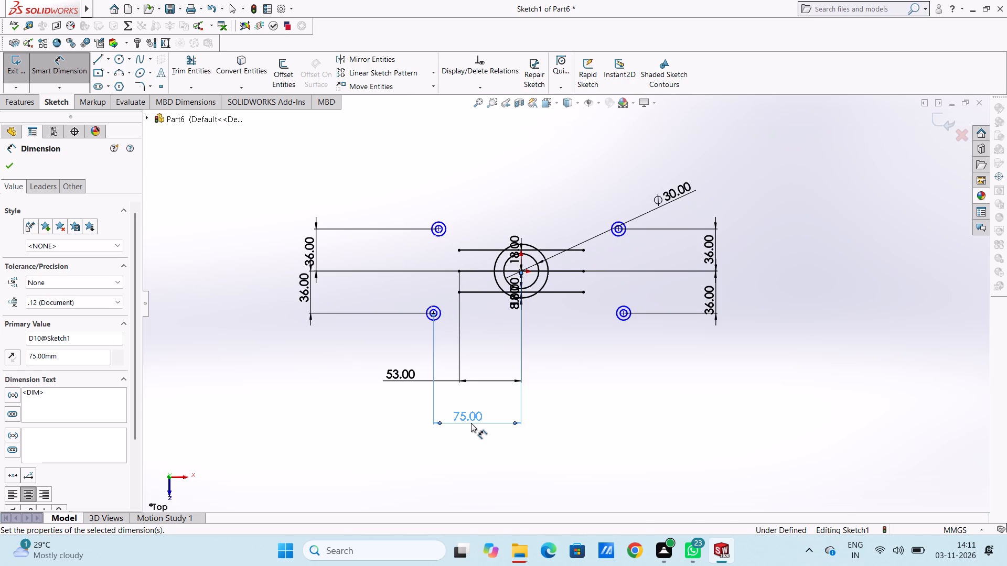
click(605, 360)
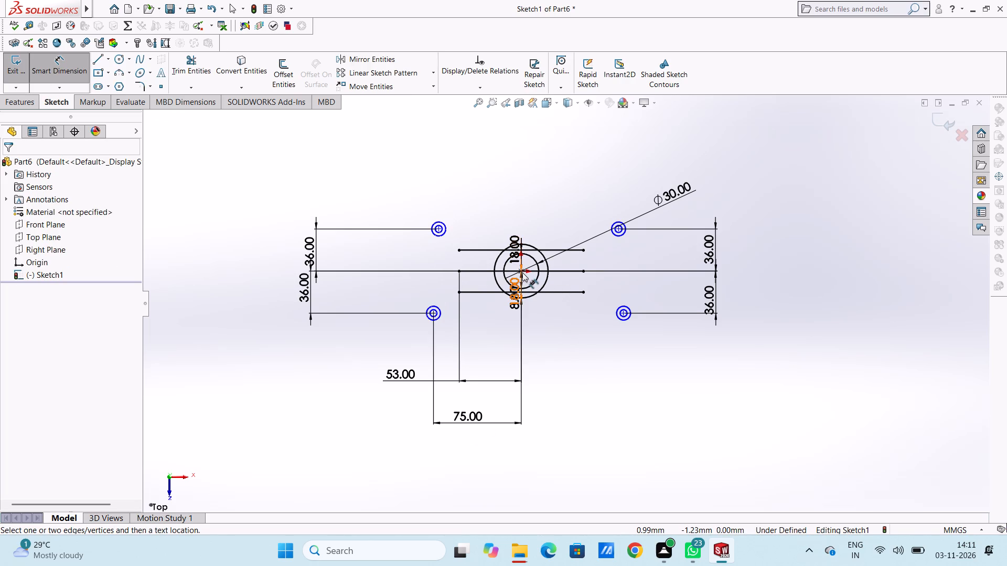
Dimension the horizontal distance from the origin to the lower-right circle pair's centre as 75 mm.
scroll(520, 276, down, 4)
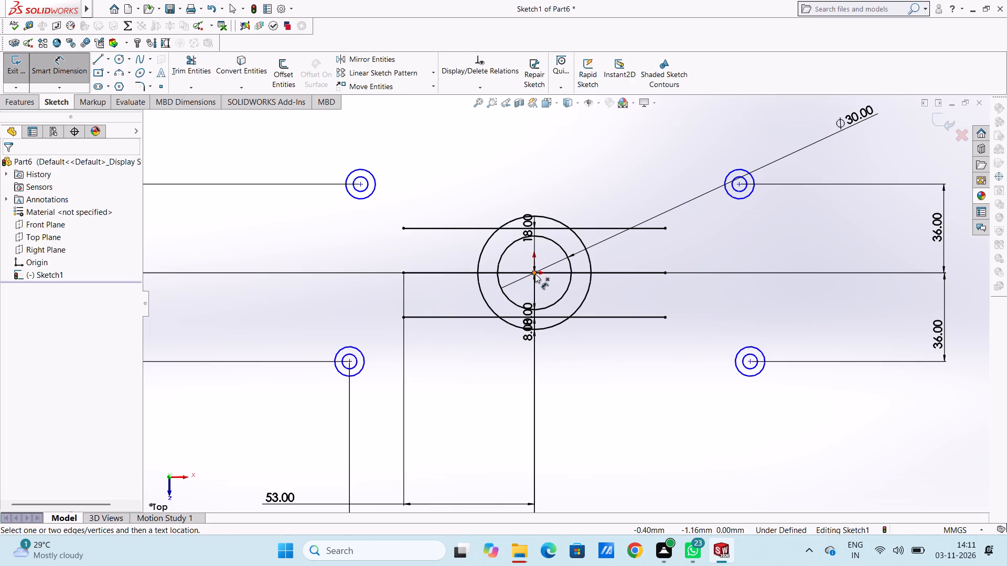
click(535, 274)
click(751, 361)
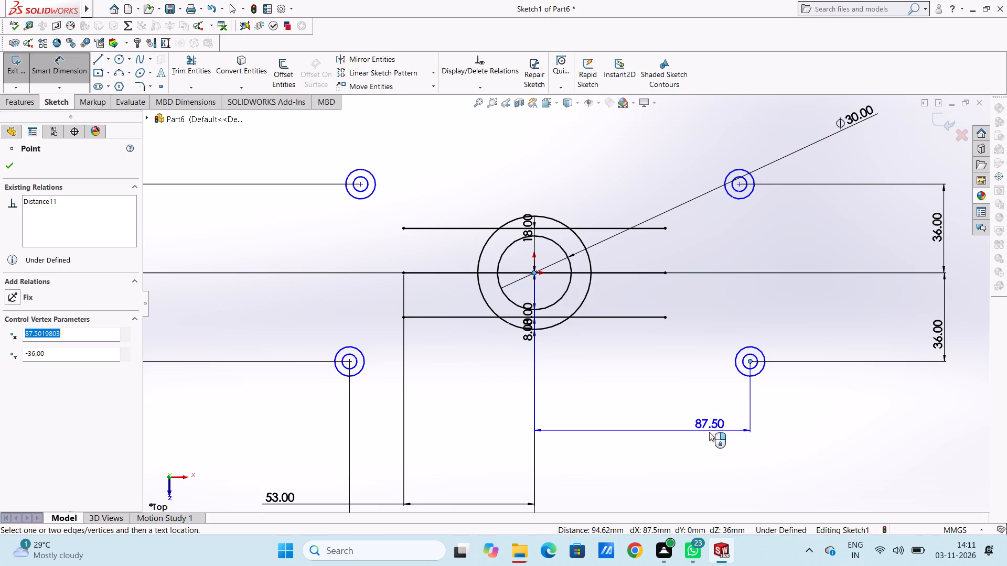
scroll(709, 432, up, 3)
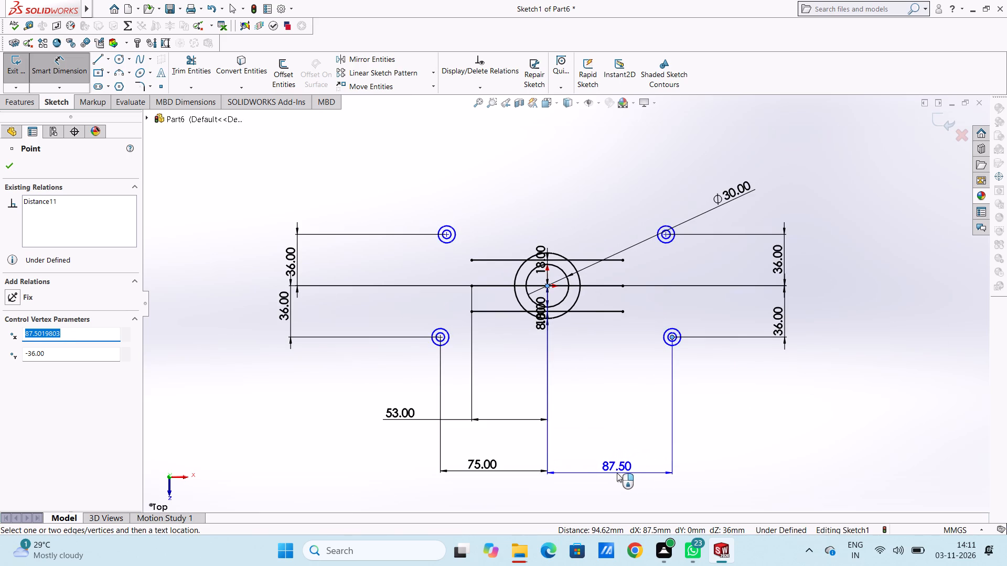
click(618, 471)
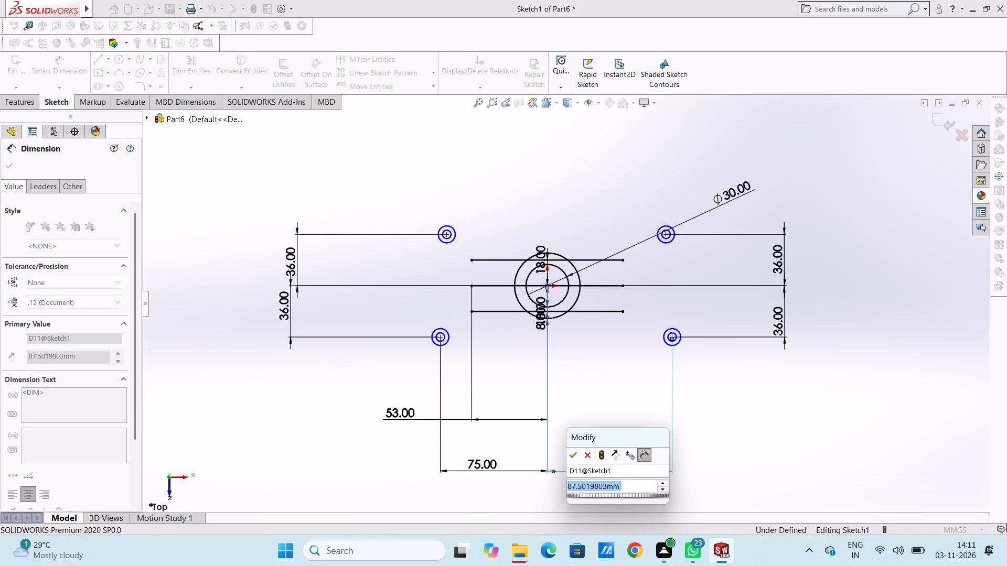
text(75)
key(Return)
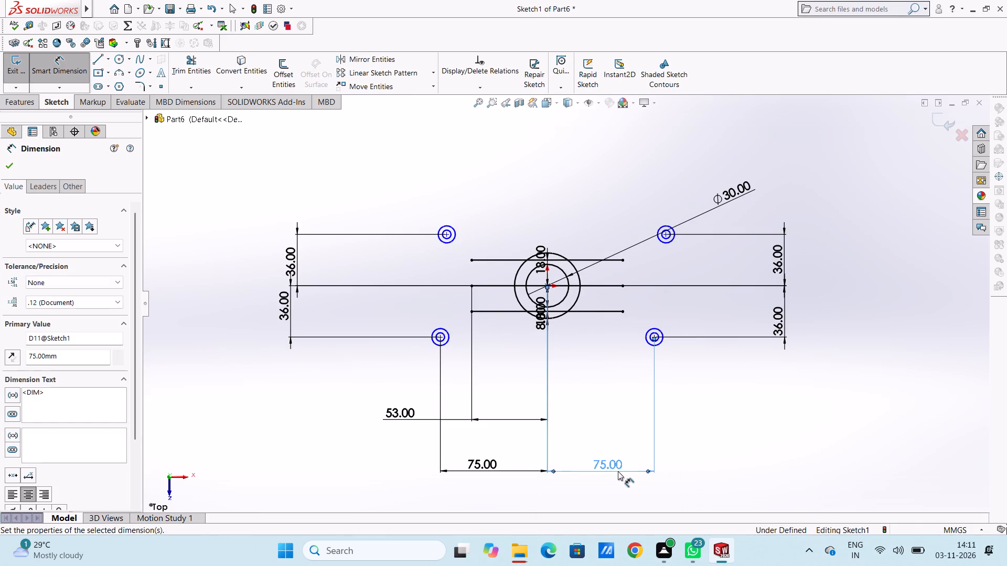
click(582, 406)
Dimension the horizontal distance from the upper-left circle pair's centre to the origin as 75 mm.
scroll(566, 356, down, 1)
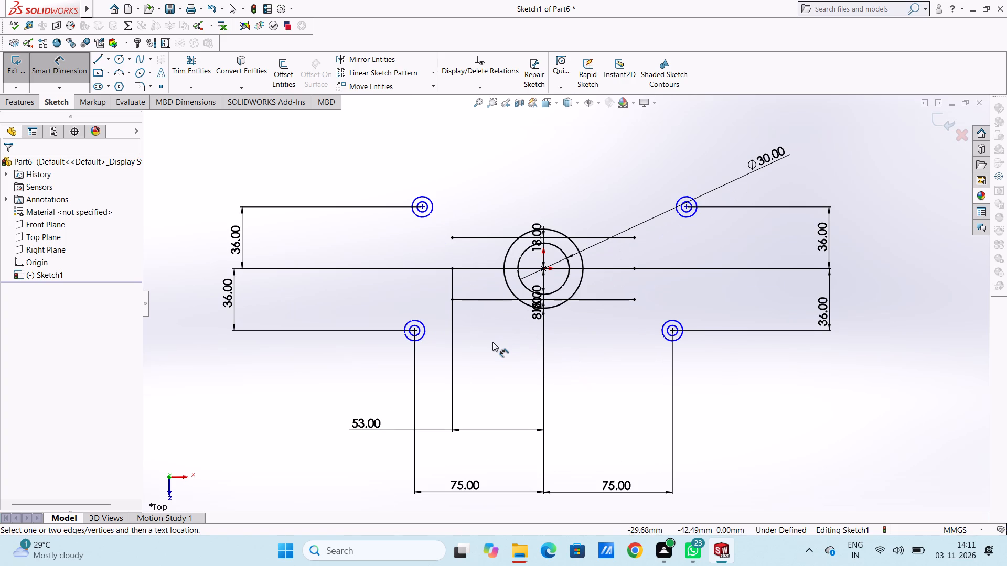
click(422, 205)
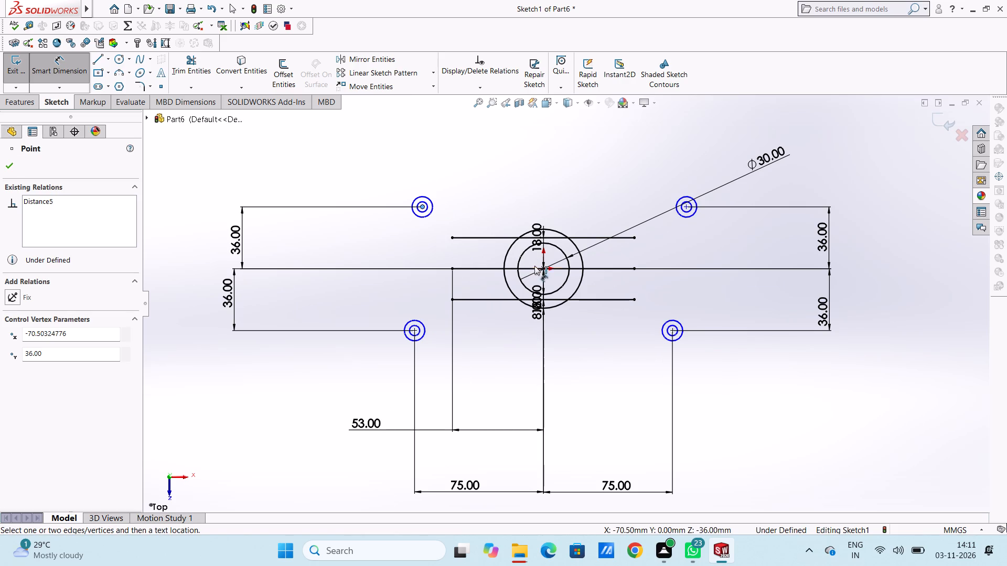
click(543, 269)
scroll(513, 219, up, 3)
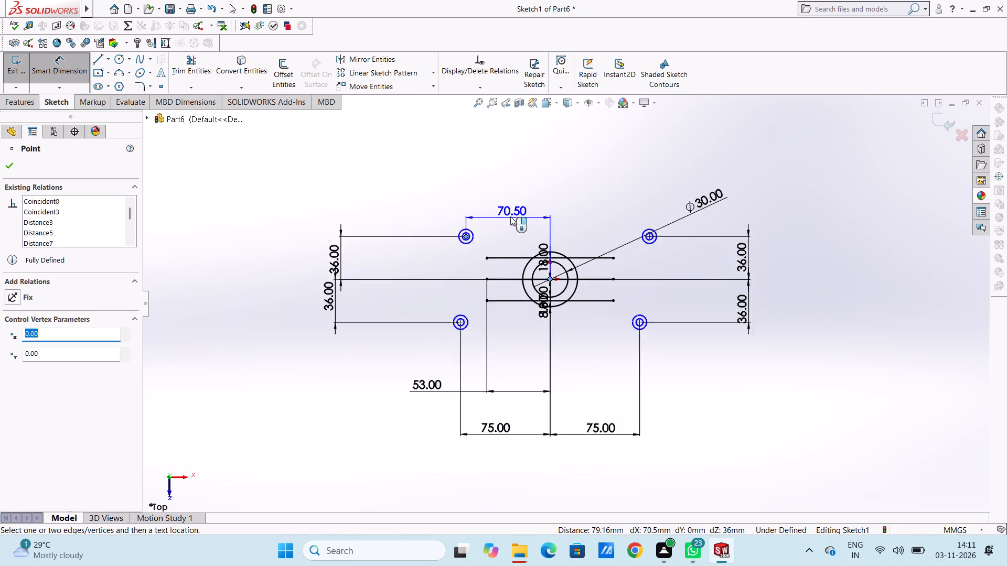
click(509, 173)
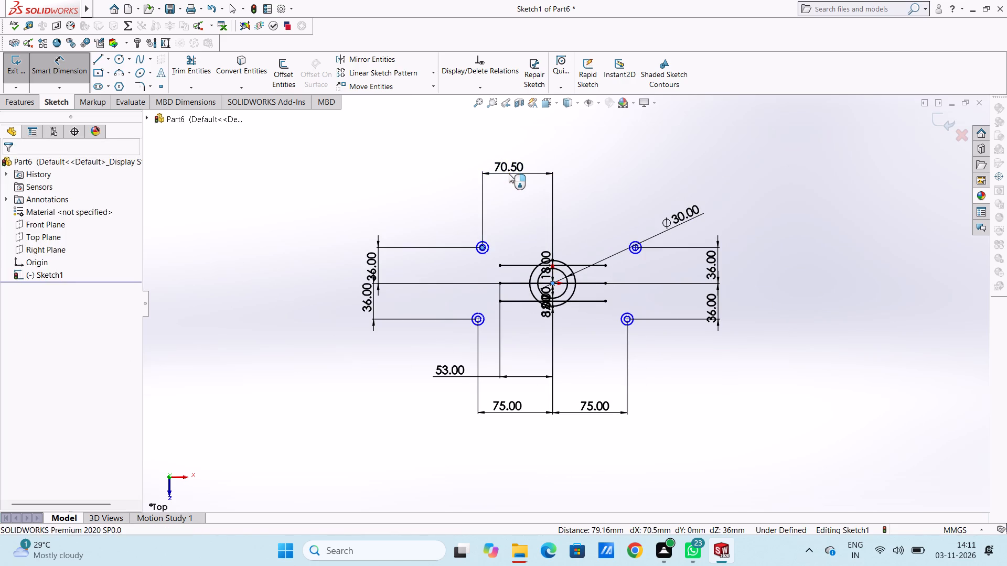
text(75)
key(Return)
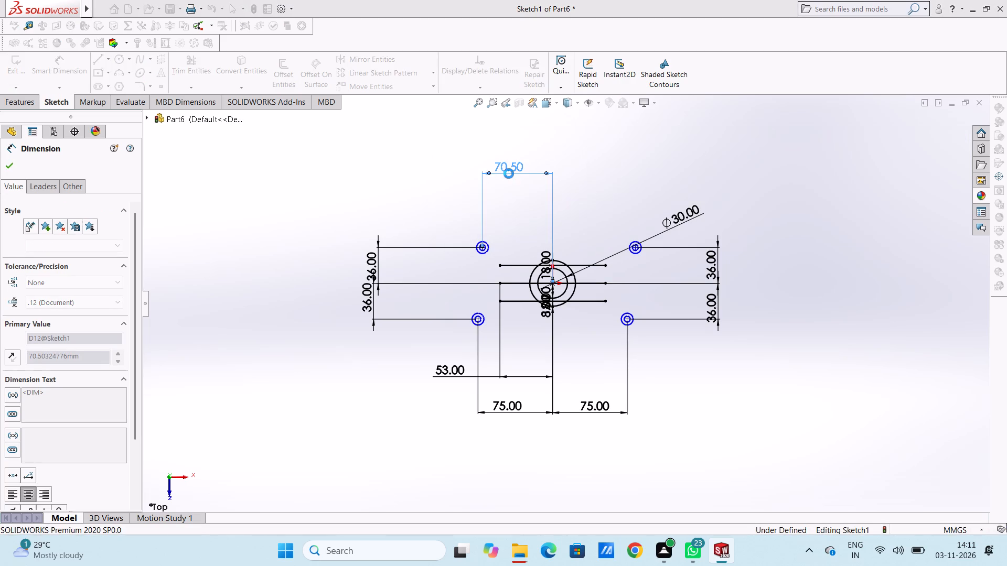
click(513, 197)
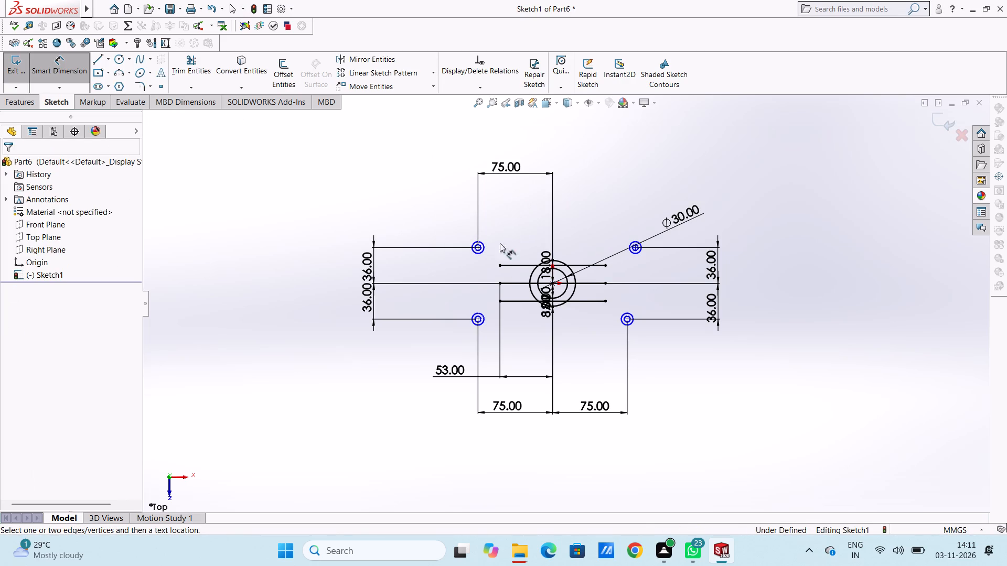
Dimension the horizontal distance from the origin to the upper-right circle pair's centre as 75 mm.
scroll(578, 289, down, 3)
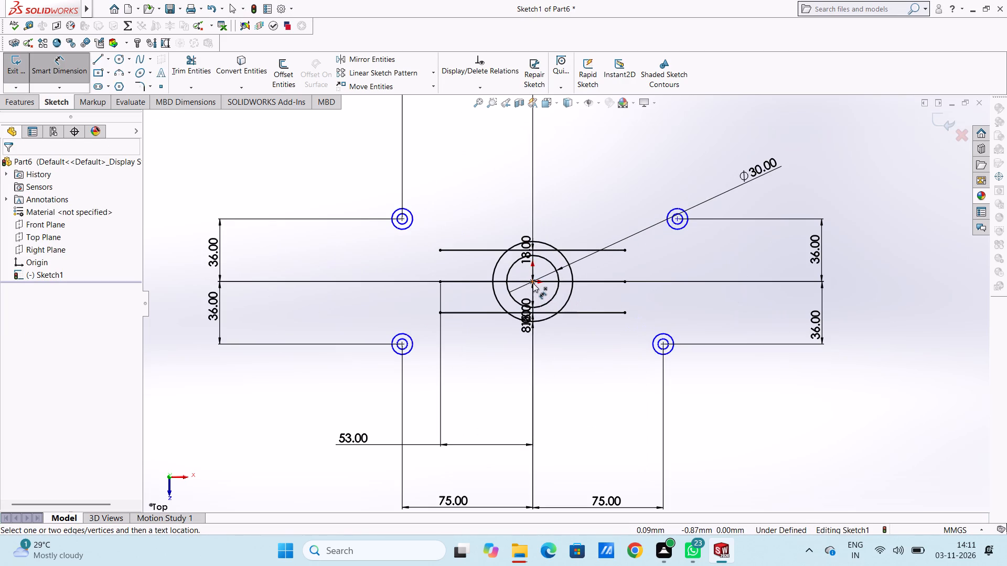
click(533, 283)
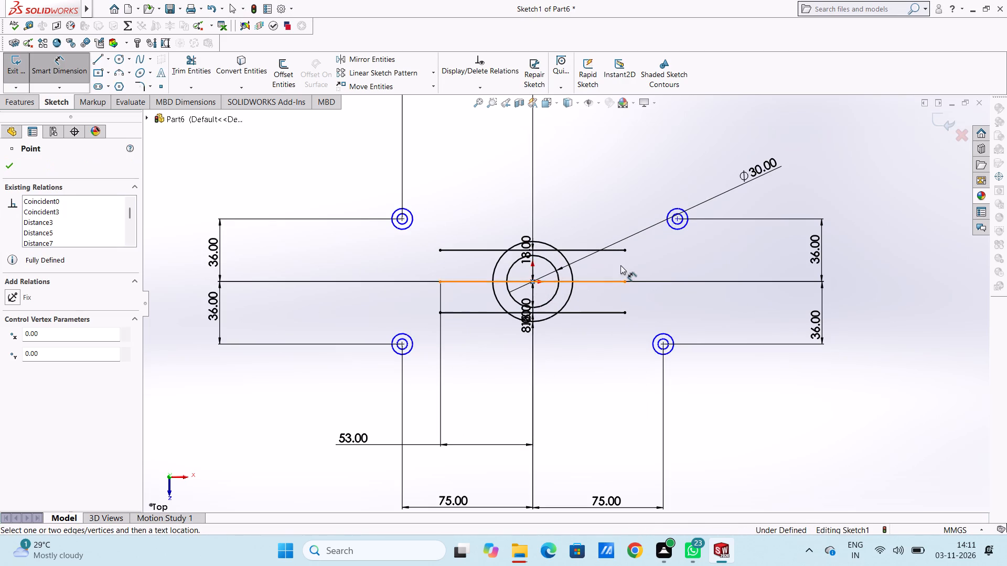
click(677, 219)
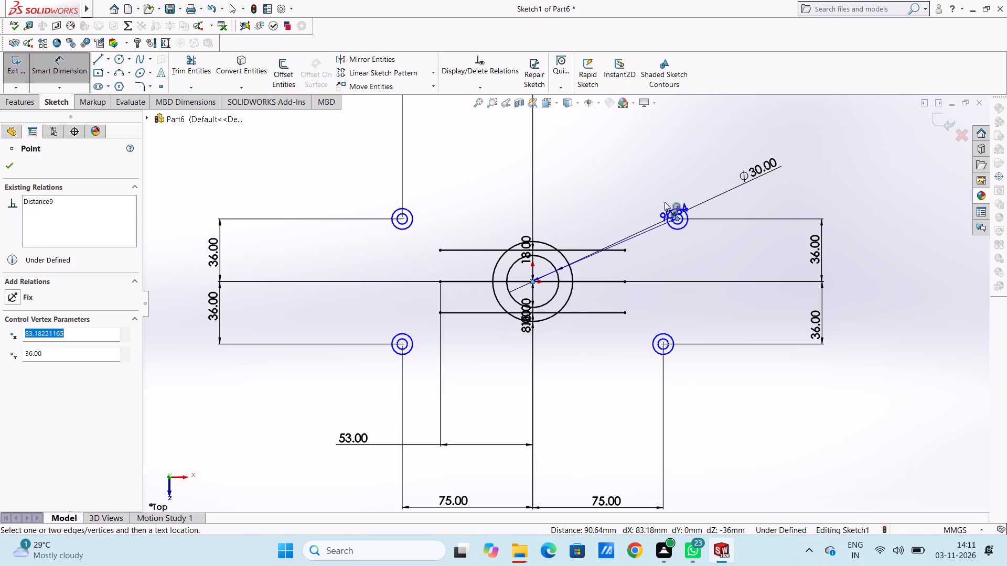
scroll(642, 179, up, 4)
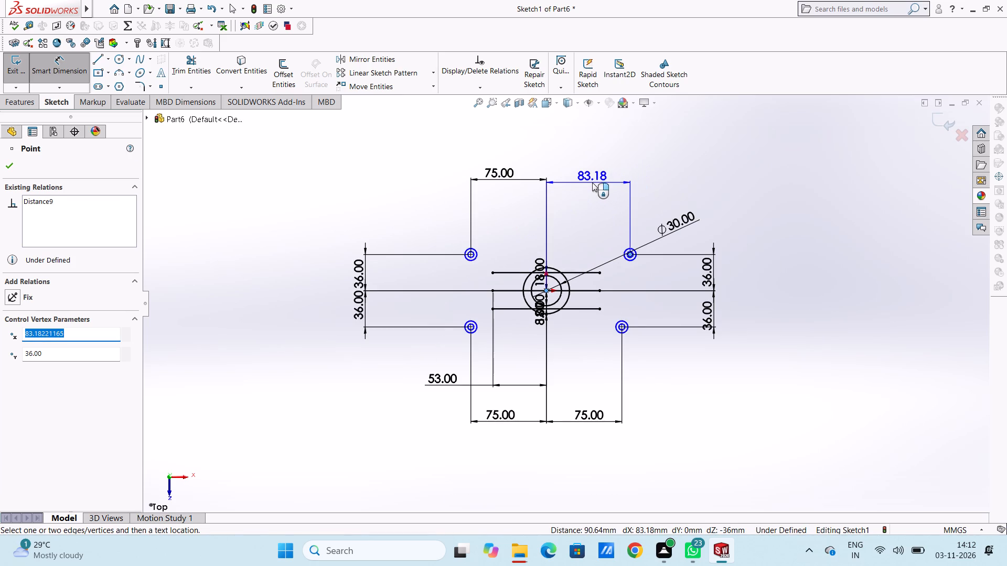
click(592, 179)
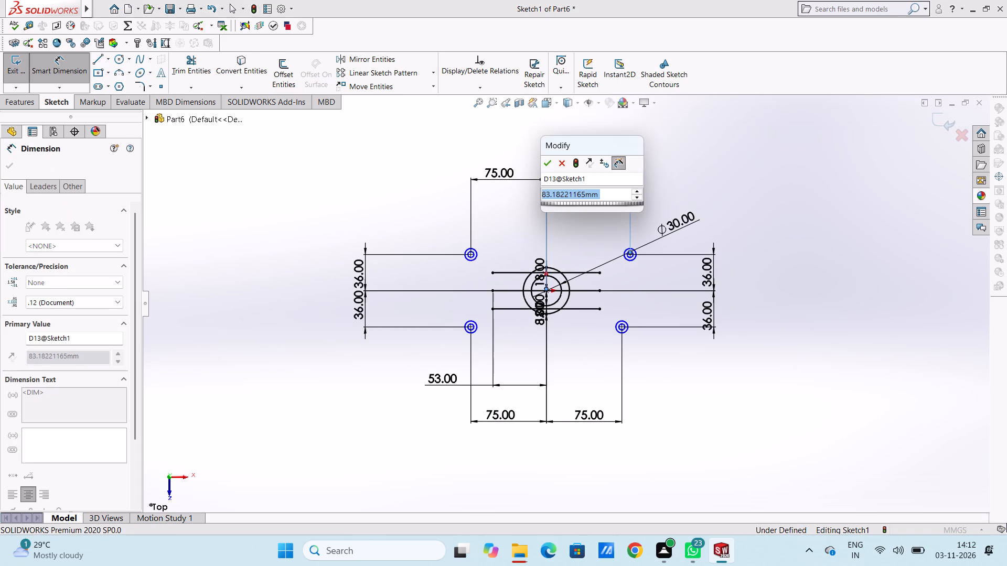
text(75)
key(Return)
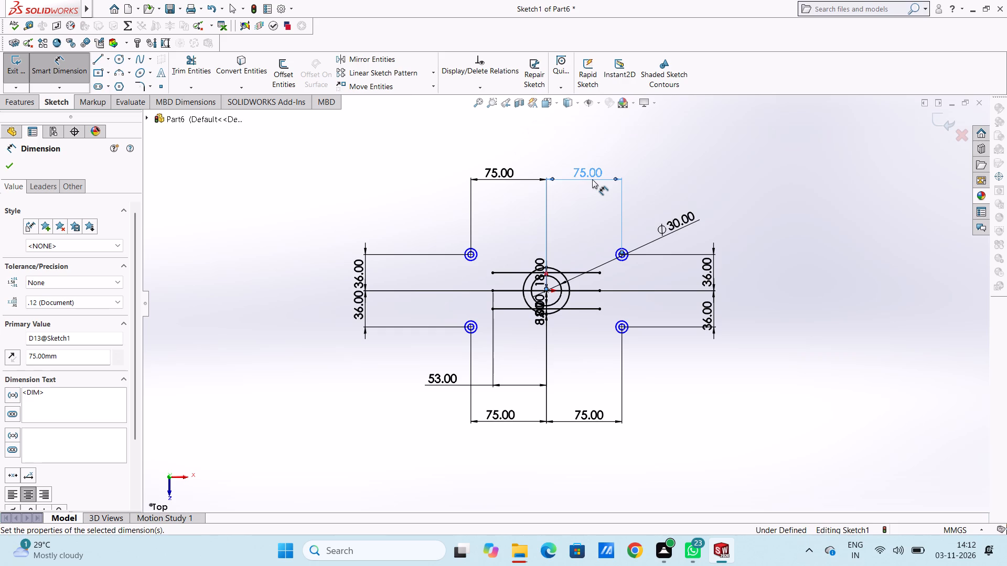
click(587, 229)
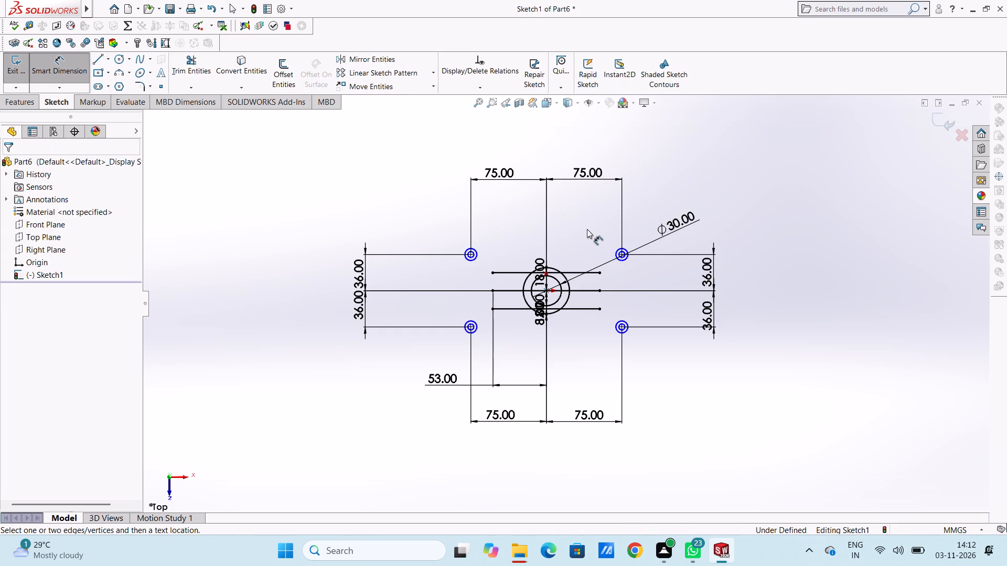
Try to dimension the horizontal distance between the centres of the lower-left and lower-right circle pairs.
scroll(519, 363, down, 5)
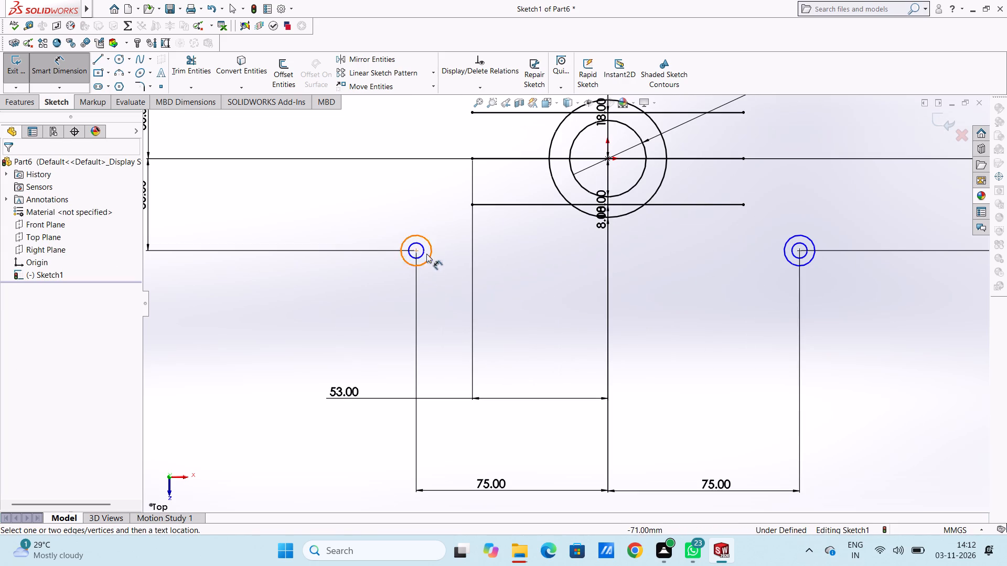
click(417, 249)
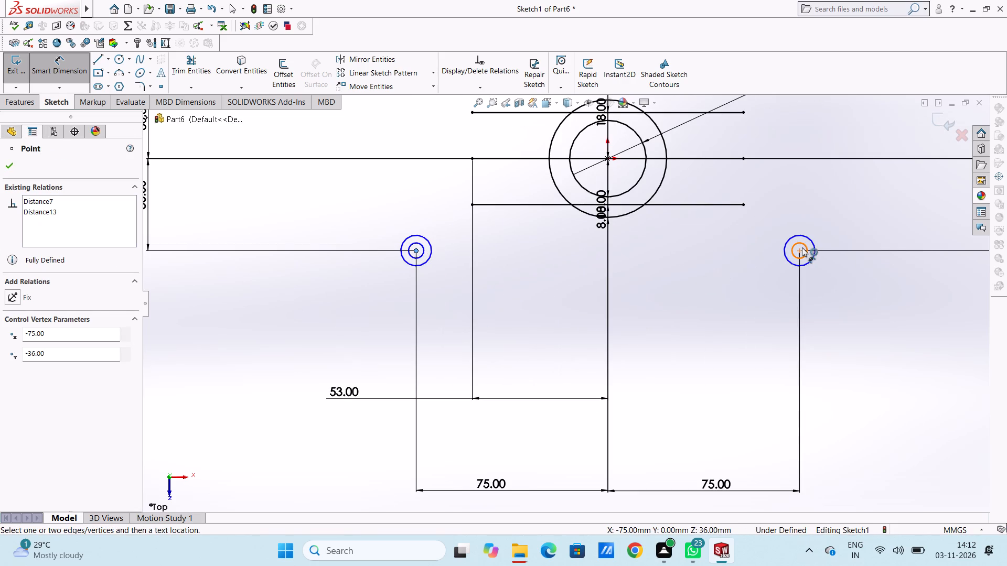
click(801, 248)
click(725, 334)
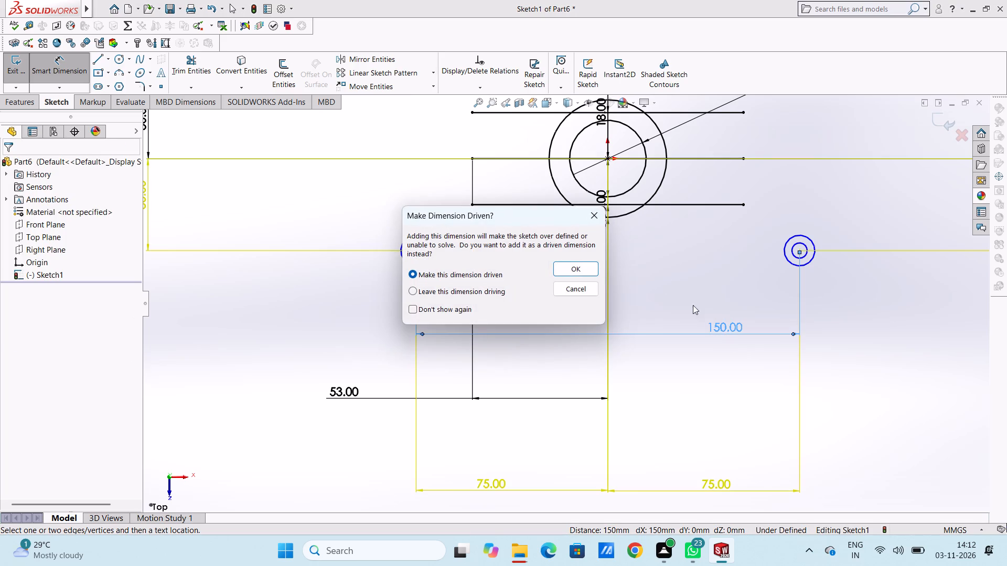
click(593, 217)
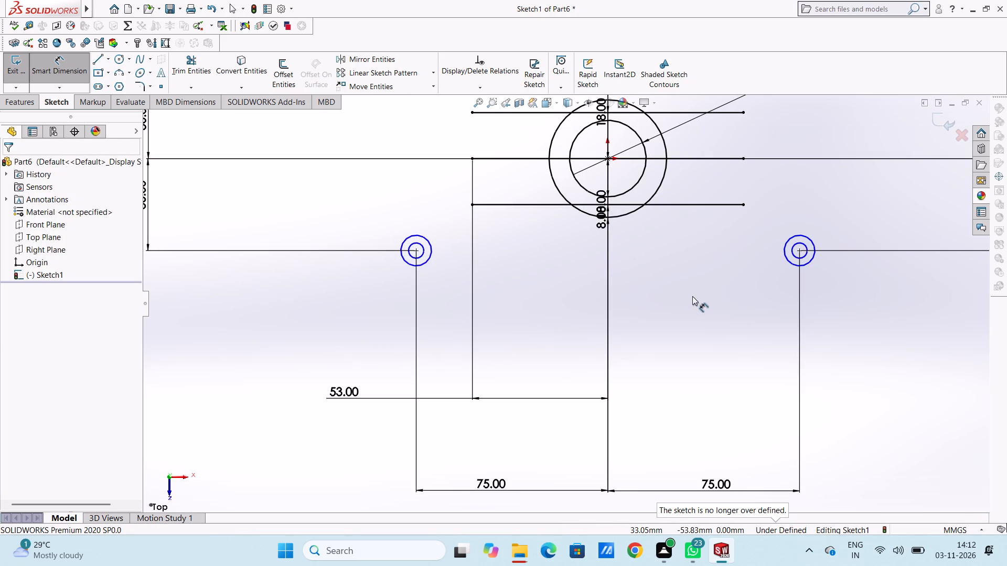
Set the horizontal distance between the lower-left circle pair's centre and the origin to 69 mm.
scroll(692, 296, up, 5)
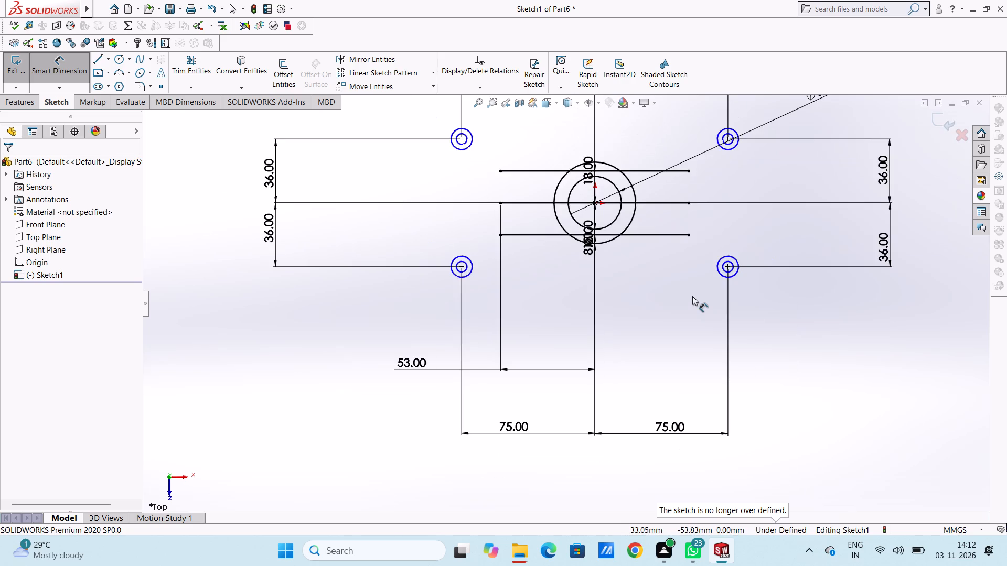
scroll(678, 339, up, 4)
scroll(577, 385, down, 2)
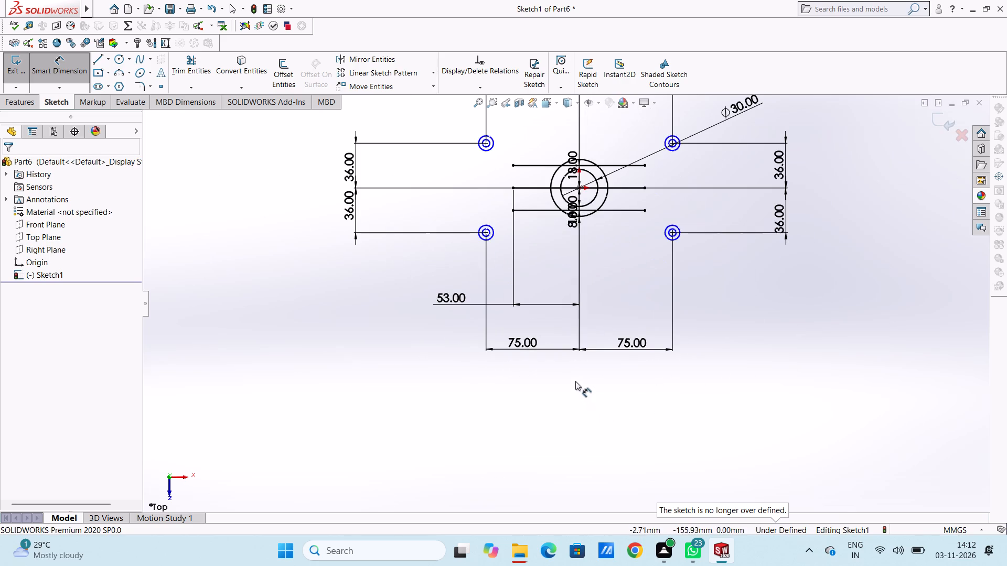
double_click(522, 342)
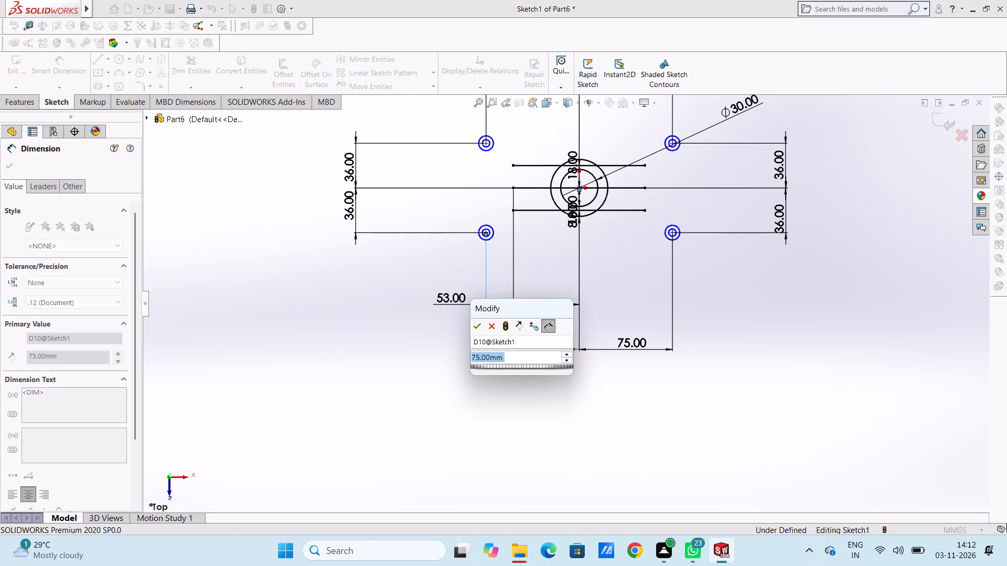
text(69)
key(Return)
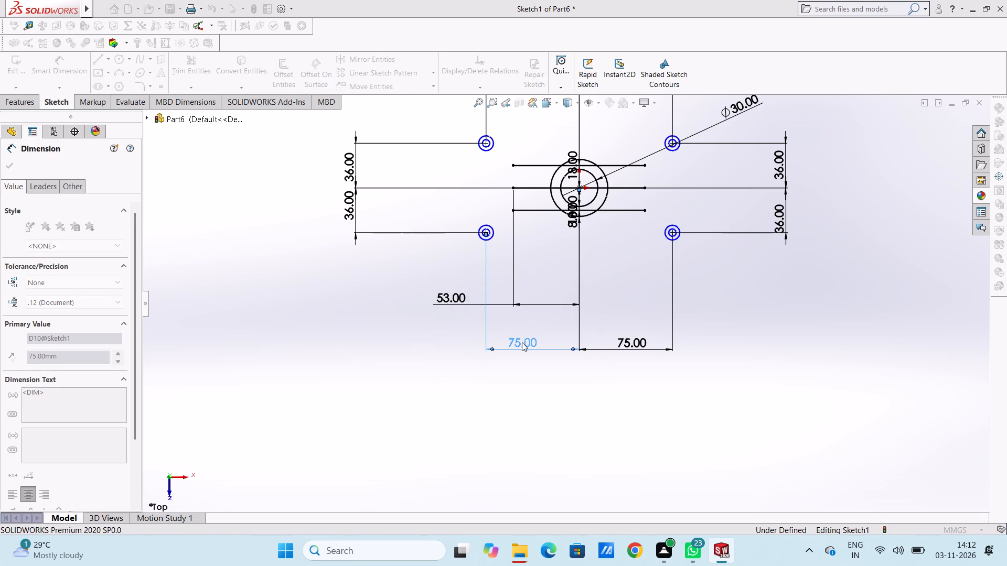
click(592, 300)
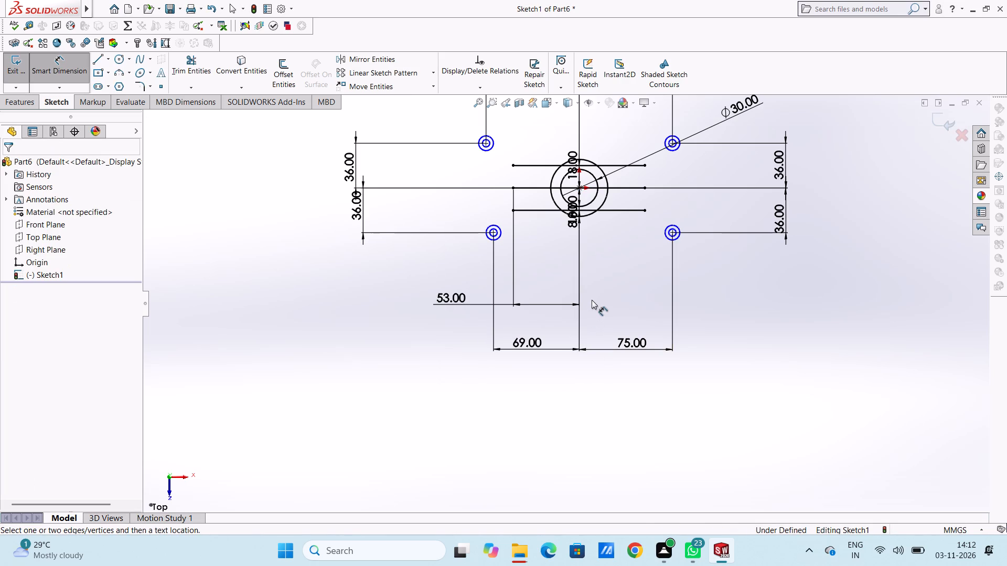
Set the horizontal distance between the origin and the lower-right circle pair's centre to 69 mm.
double_click(636, 341)
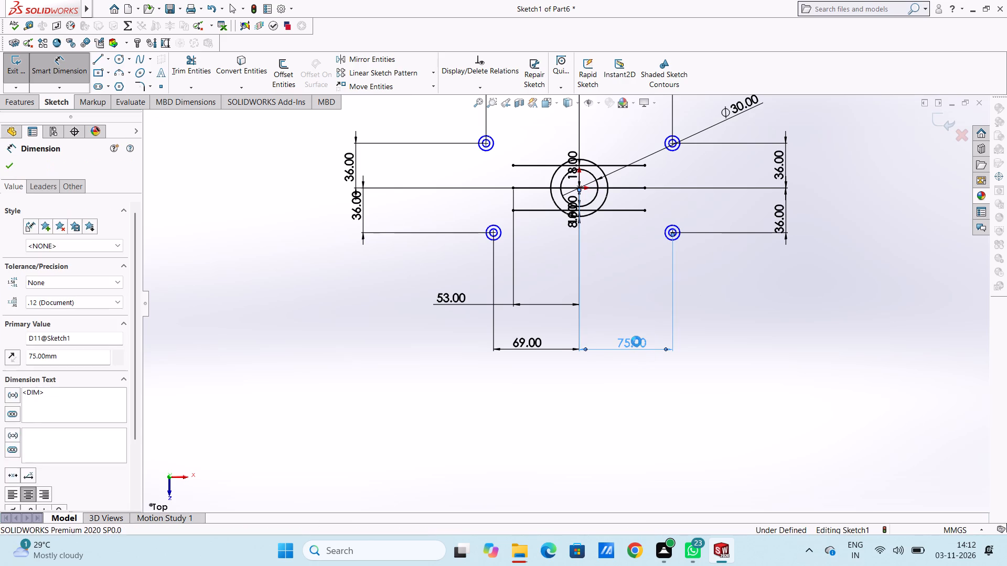
text(69)
key(Return)
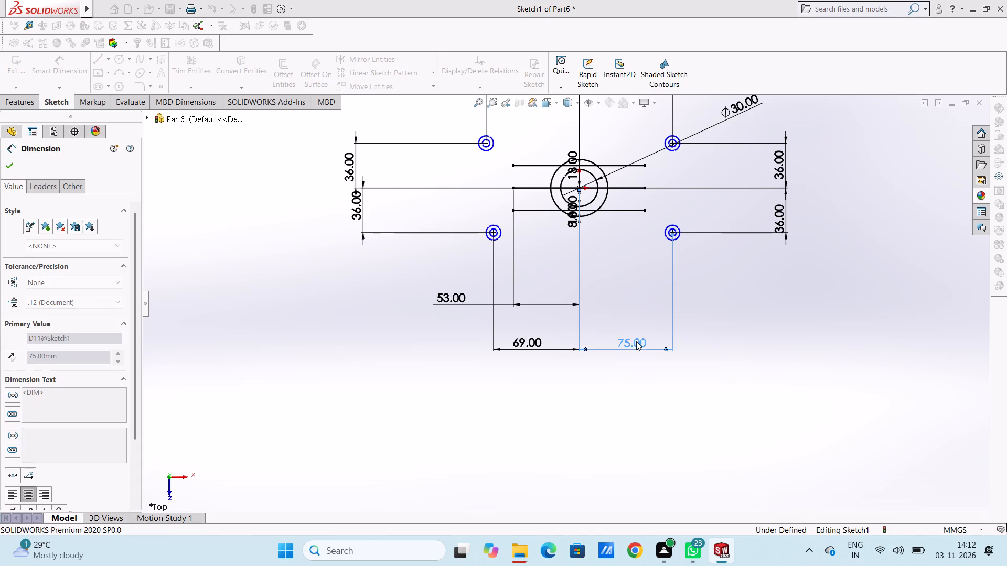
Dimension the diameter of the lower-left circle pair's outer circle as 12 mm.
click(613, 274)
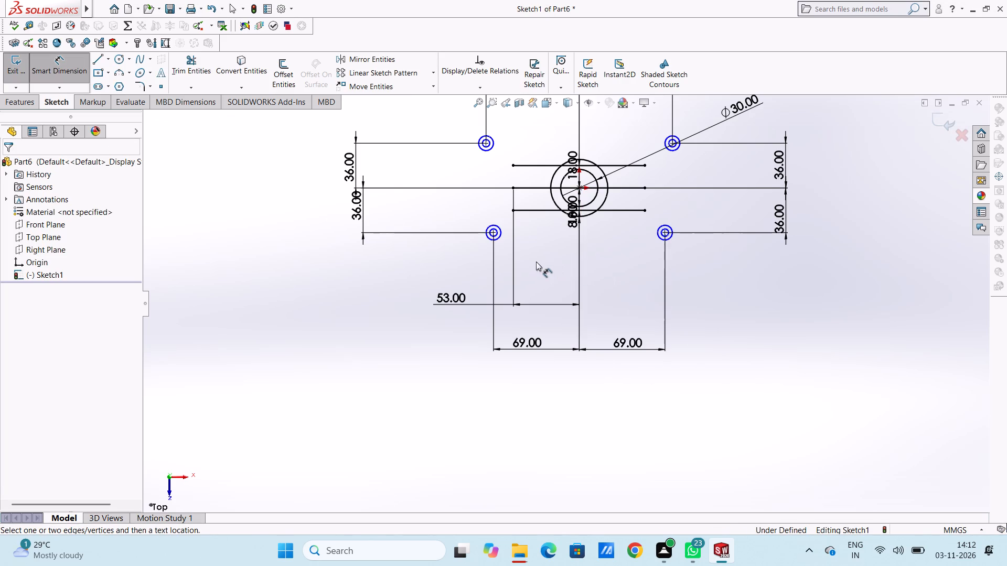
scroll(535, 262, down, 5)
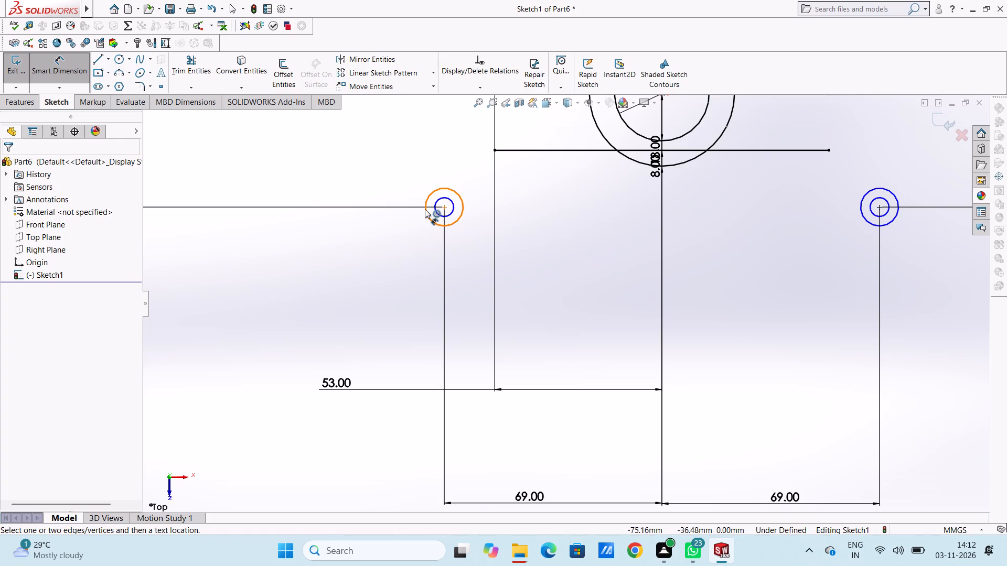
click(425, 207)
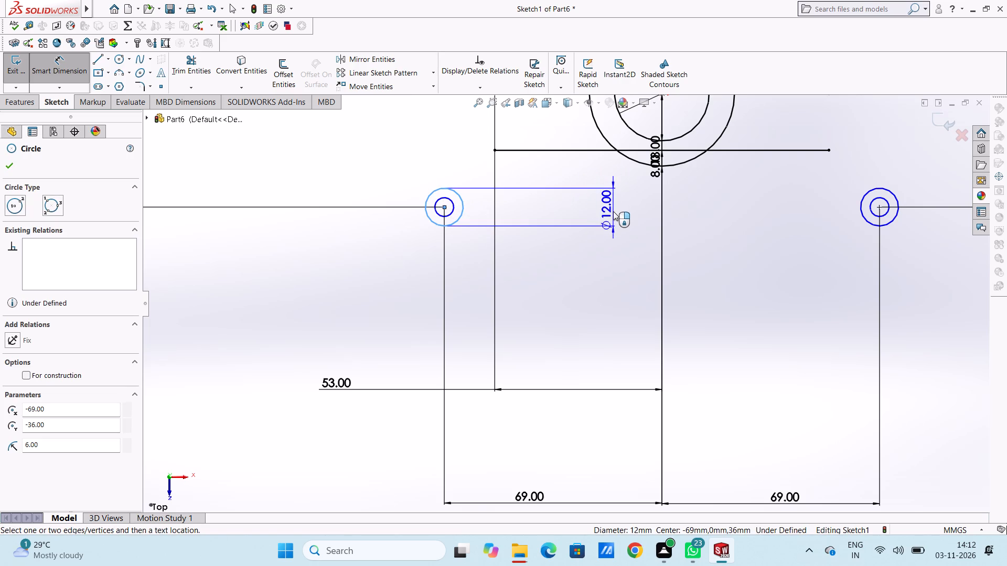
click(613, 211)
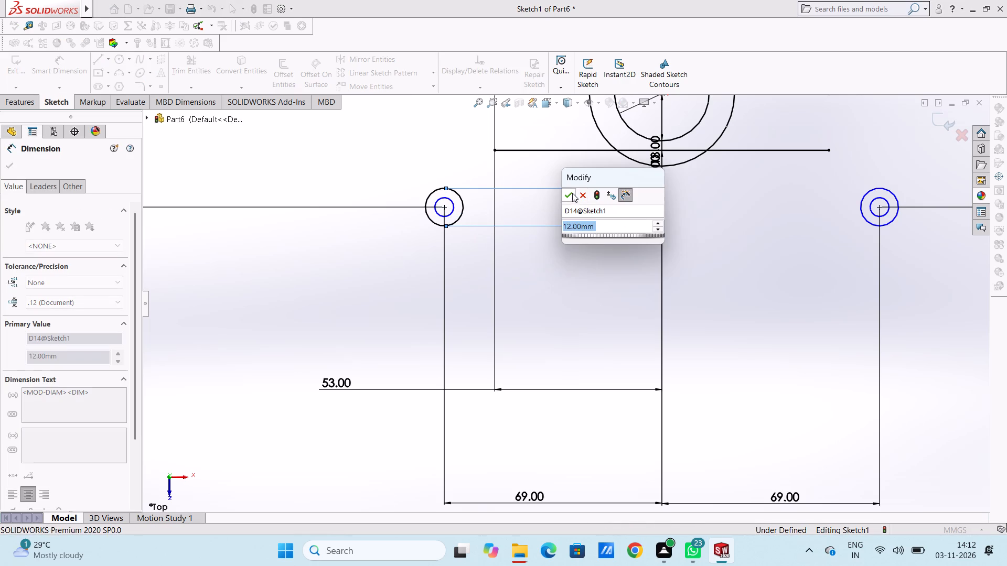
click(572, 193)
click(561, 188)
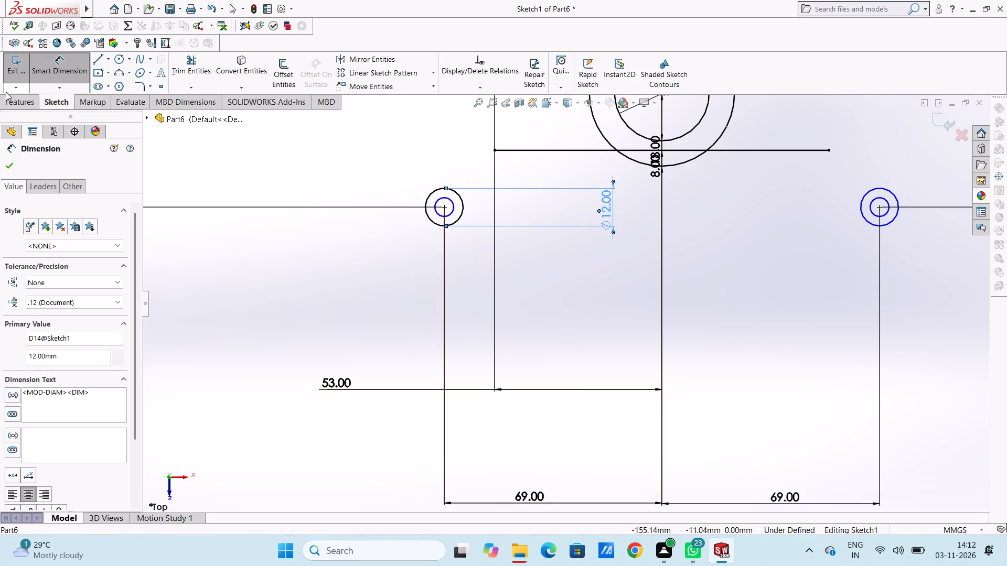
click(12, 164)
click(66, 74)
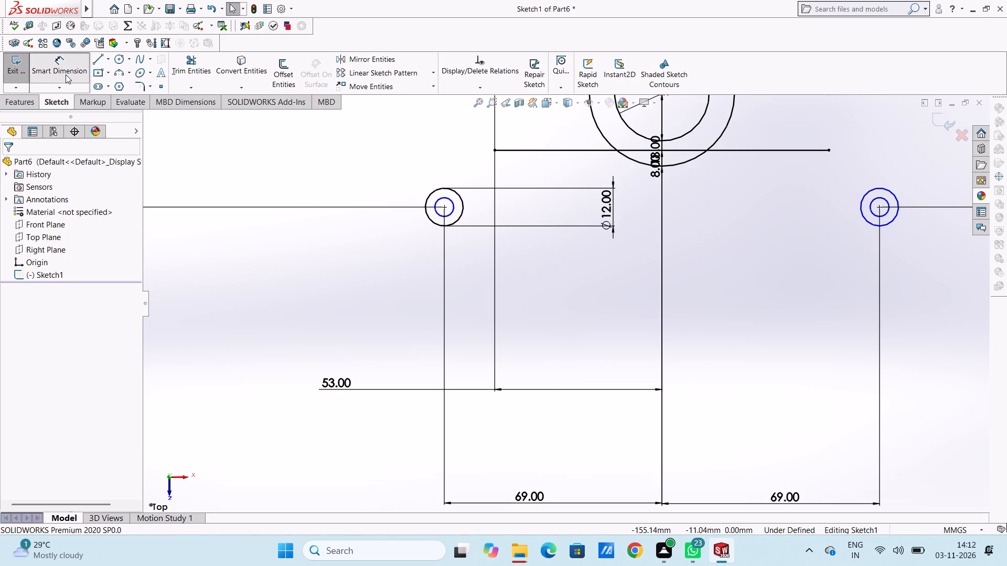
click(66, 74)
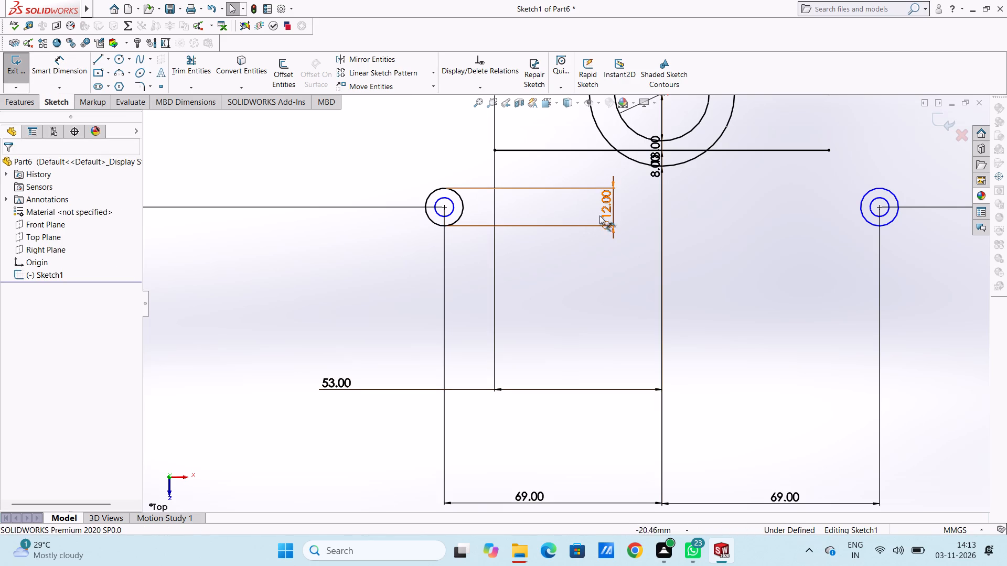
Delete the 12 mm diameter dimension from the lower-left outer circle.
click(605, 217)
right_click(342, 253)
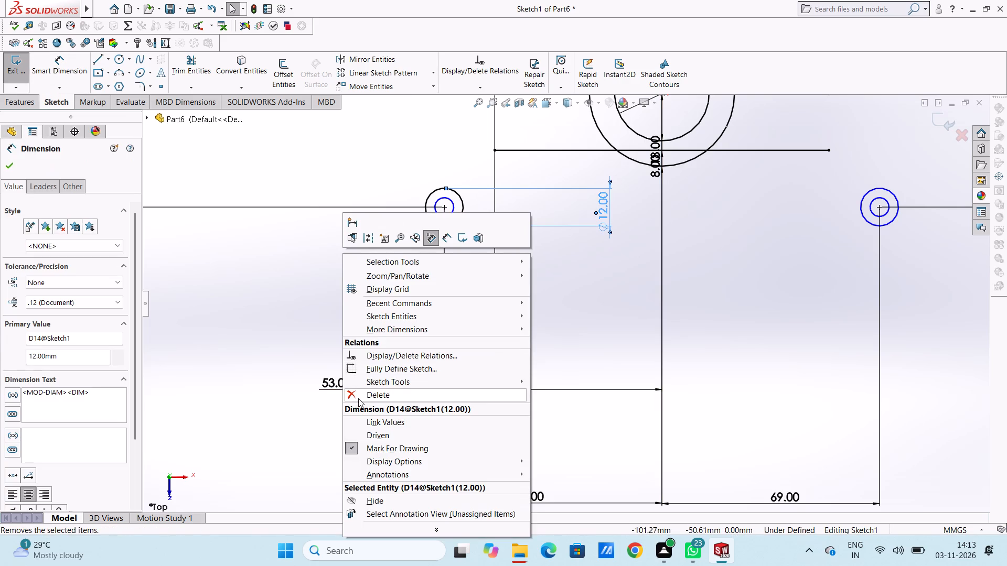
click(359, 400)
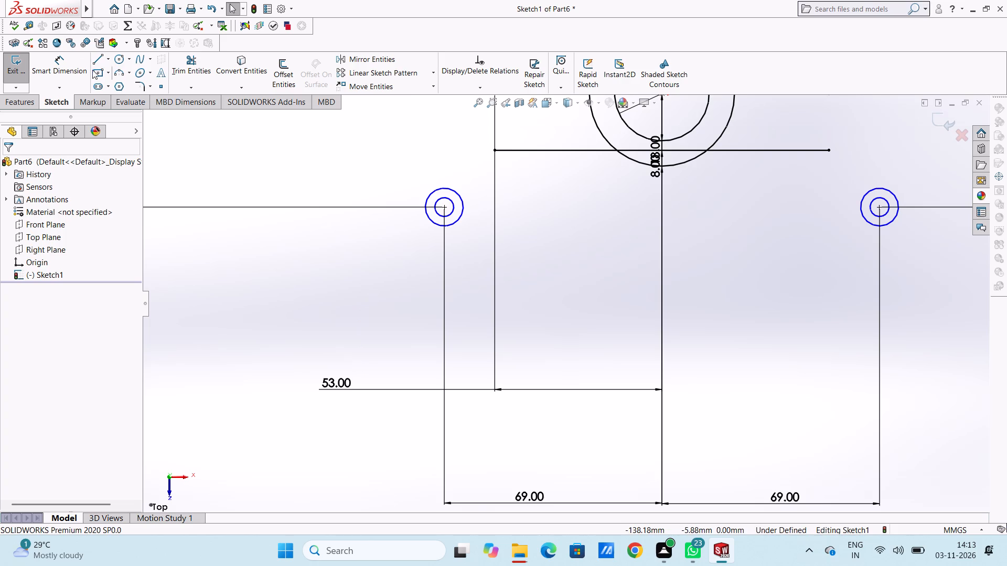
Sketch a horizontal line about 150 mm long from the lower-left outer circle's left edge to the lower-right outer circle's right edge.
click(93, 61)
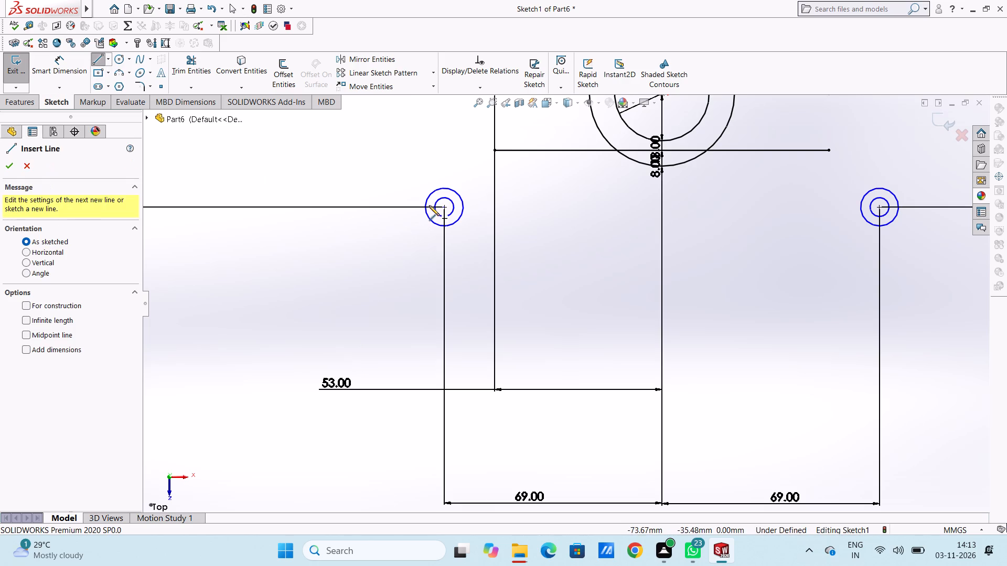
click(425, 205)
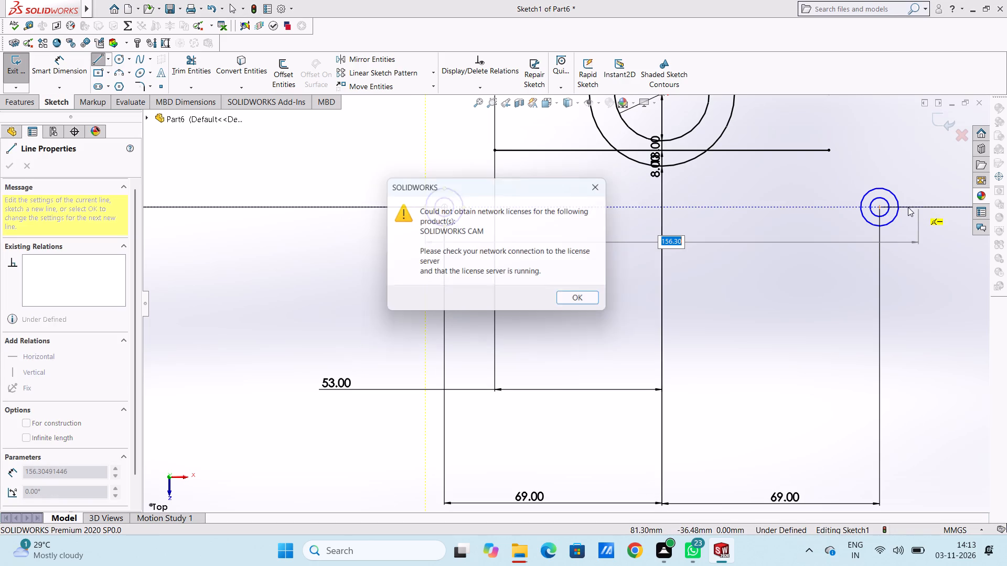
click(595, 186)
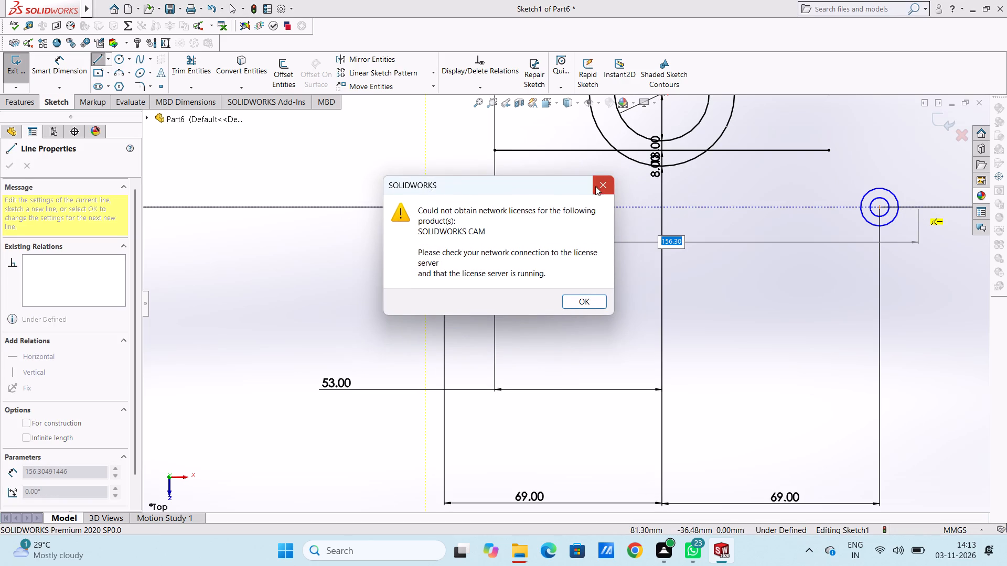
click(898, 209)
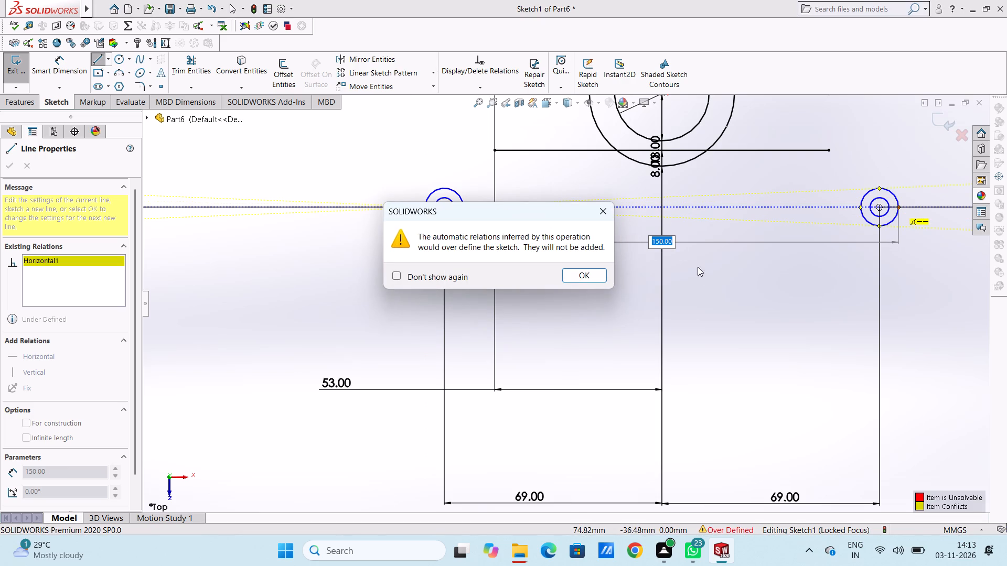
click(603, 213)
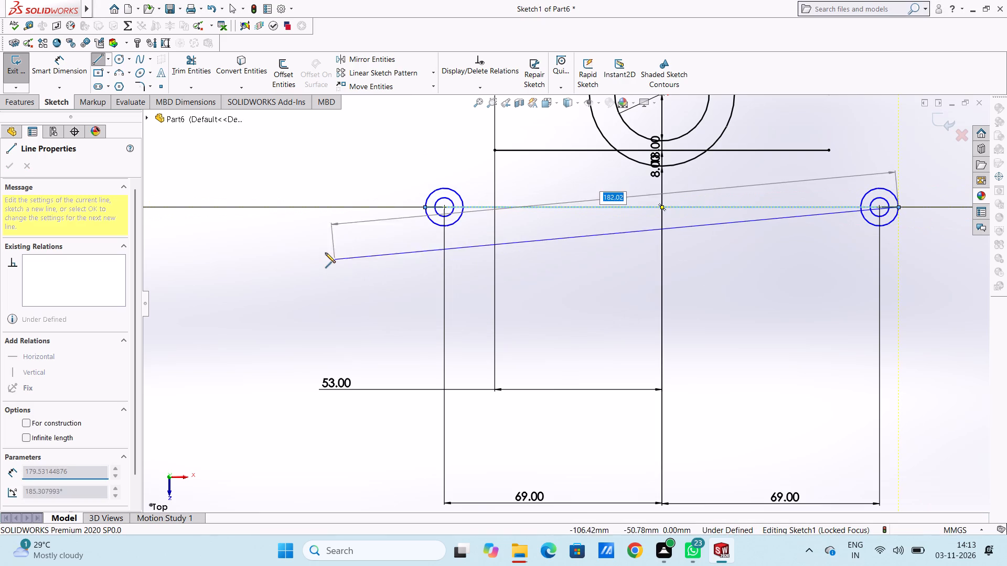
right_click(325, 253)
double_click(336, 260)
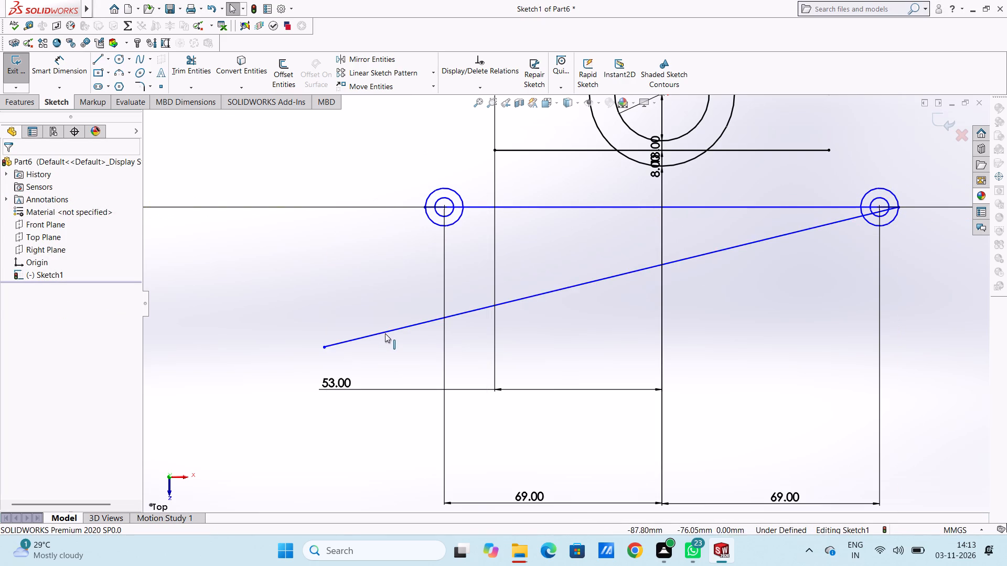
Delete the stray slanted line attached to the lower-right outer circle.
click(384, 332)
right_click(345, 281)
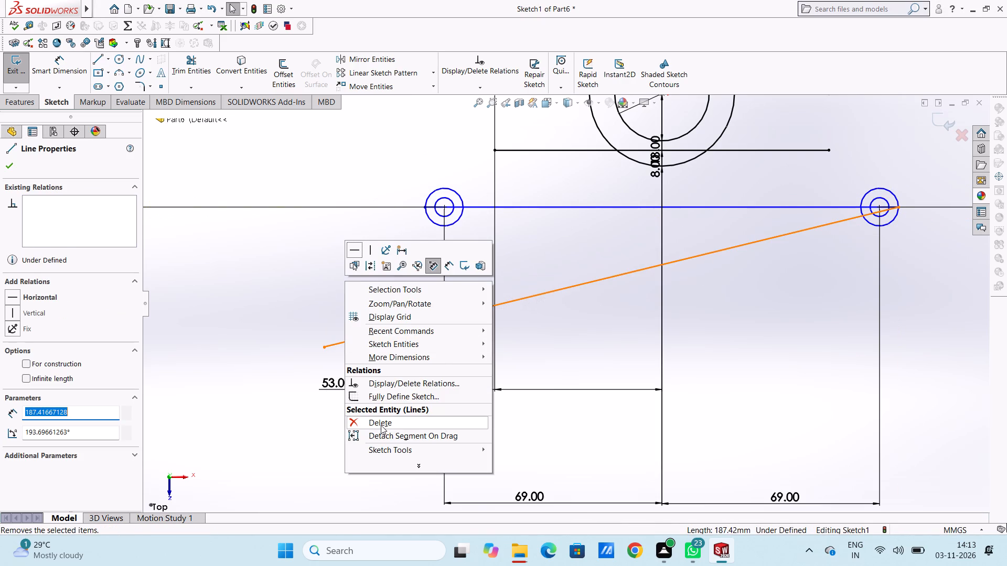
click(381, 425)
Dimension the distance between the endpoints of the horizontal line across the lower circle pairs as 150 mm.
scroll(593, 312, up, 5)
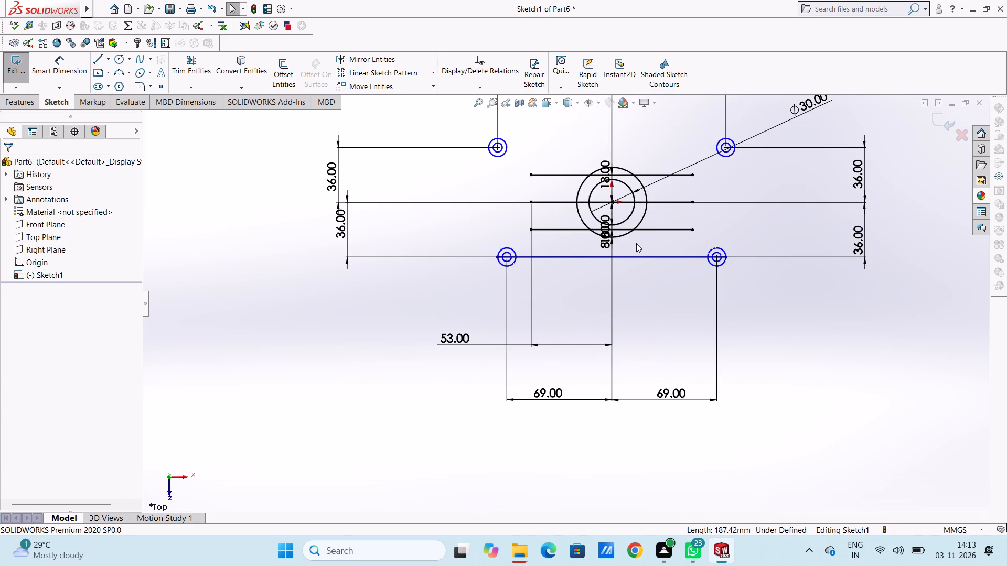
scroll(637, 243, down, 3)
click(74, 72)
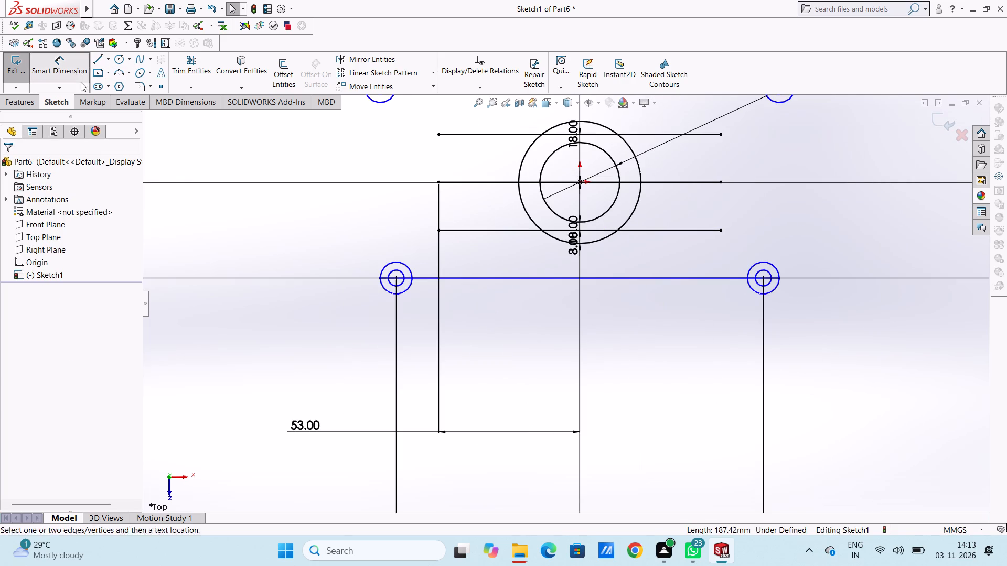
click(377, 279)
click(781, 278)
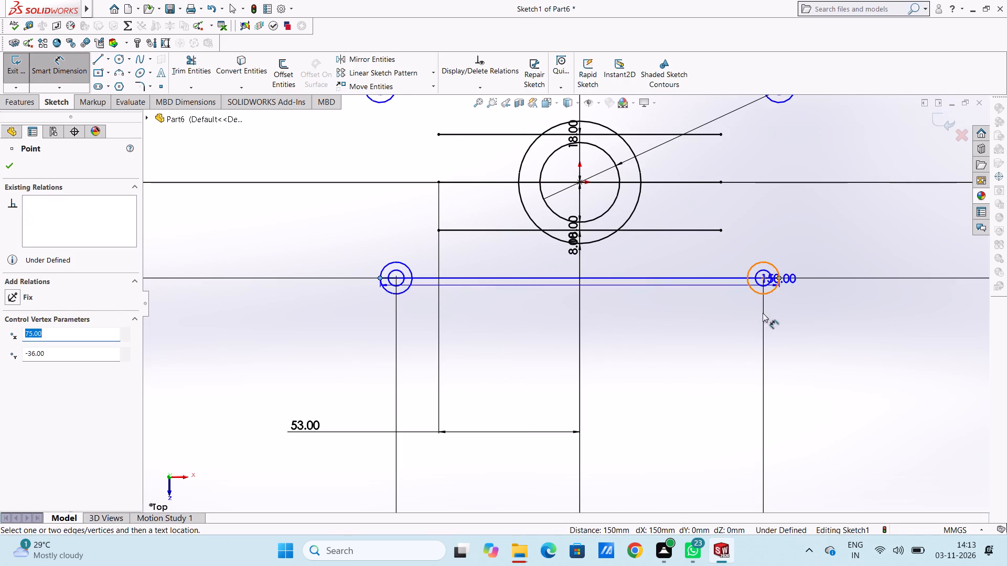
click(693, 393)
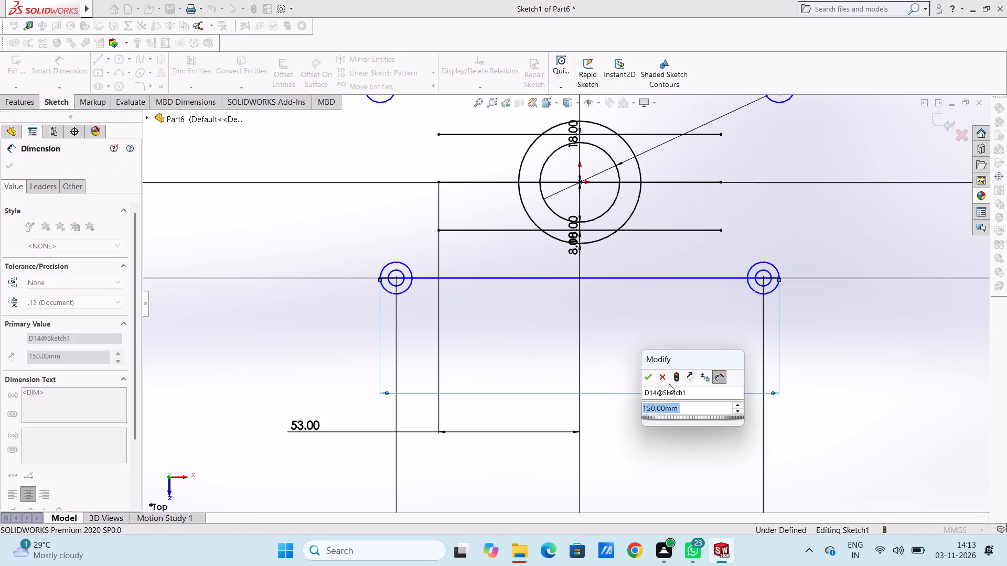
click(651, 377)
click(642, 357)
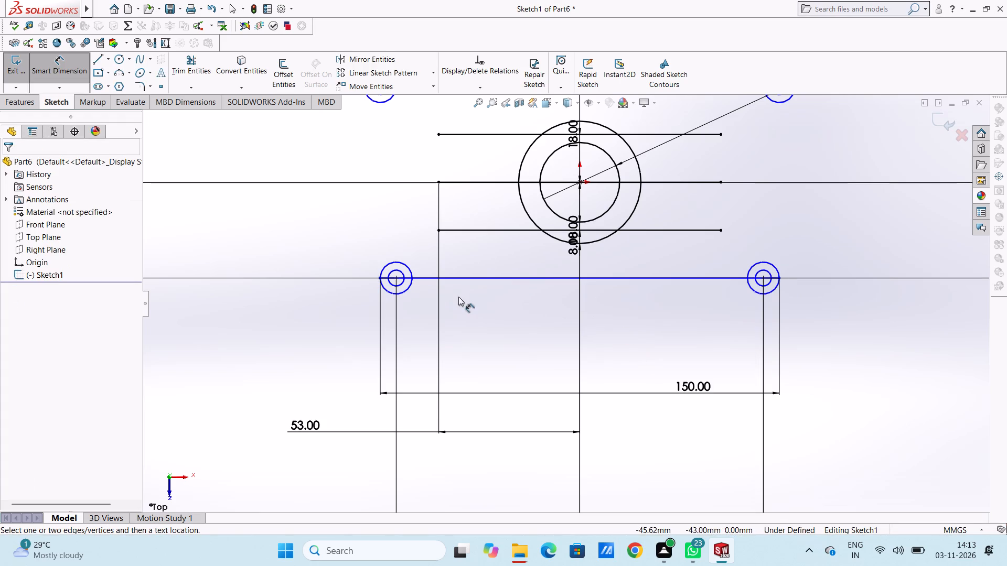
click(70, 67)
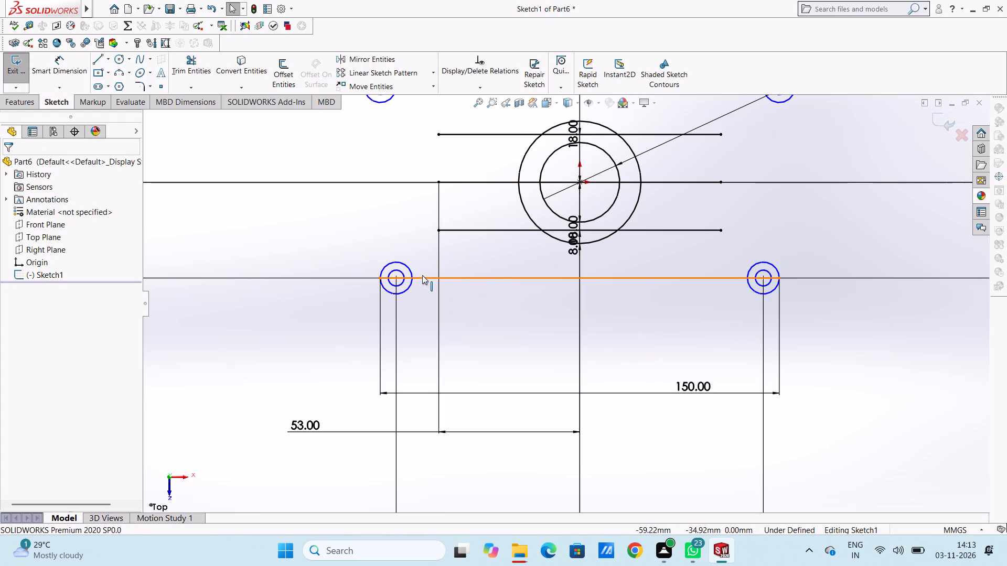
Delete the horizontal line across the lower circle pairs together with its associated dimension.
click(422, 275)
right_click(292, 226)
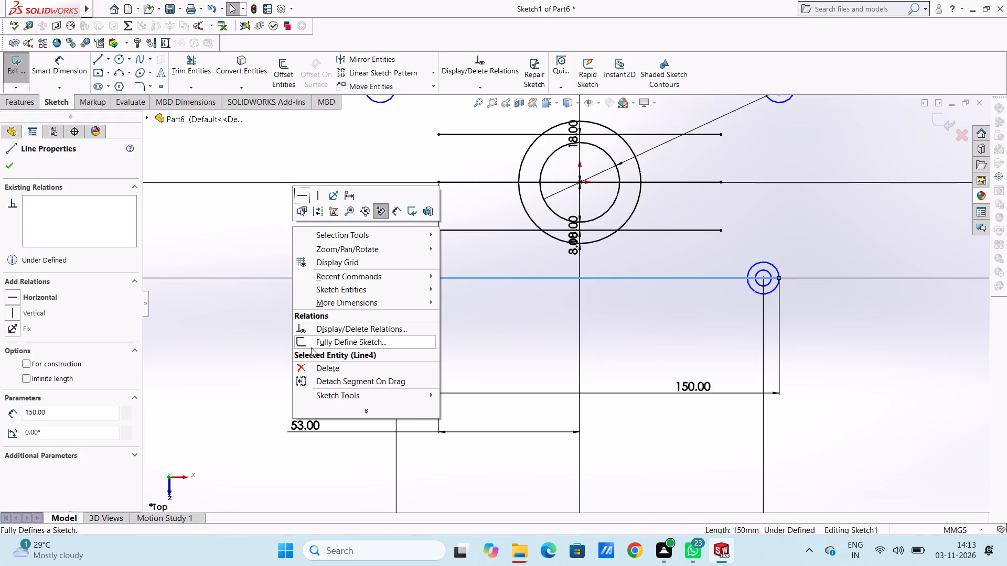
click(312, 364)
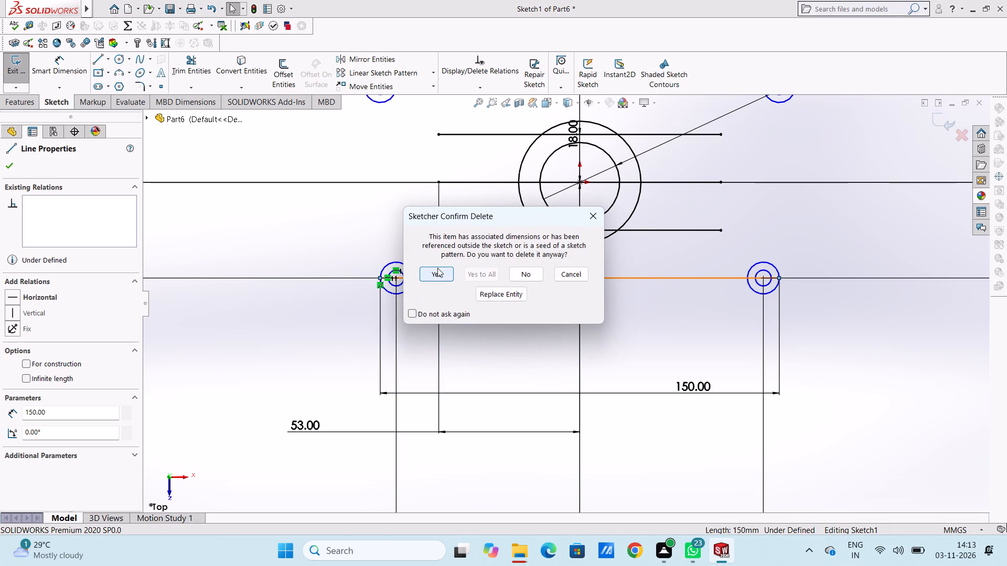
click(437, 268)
Set the horizontal distance between the upper-left circle pair's centre and the origin to 69 mm.
scroll(467, 282, up, 5)
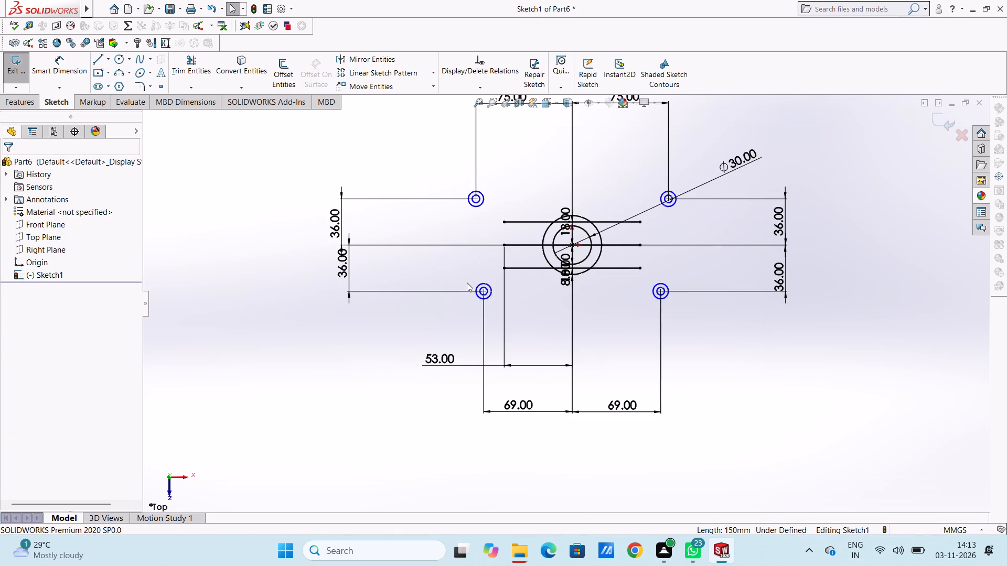
scroll(467, 282, up, 3)
scroll(619, 258, down, 2)
double_click(492, 159)
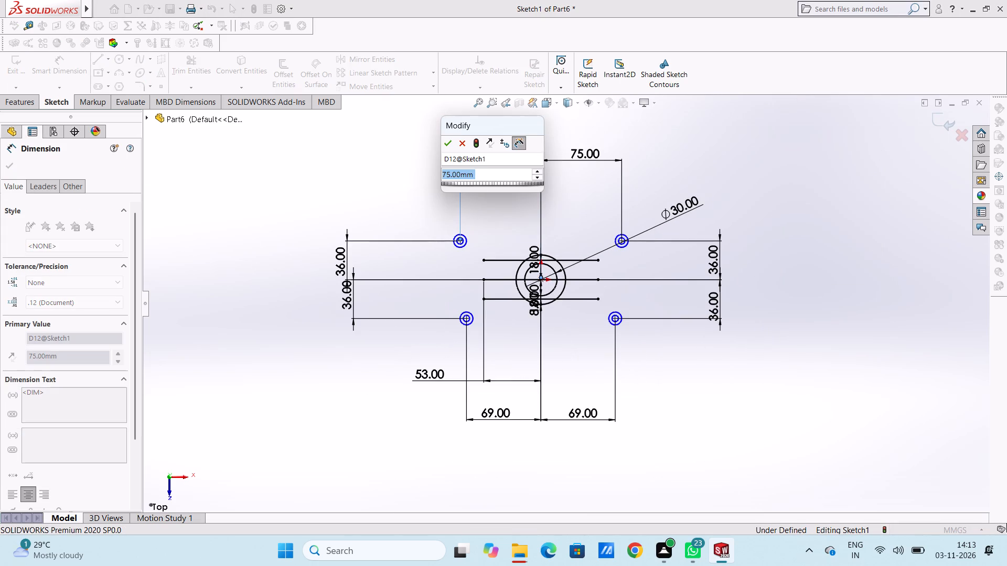
text(69)
key(Return)
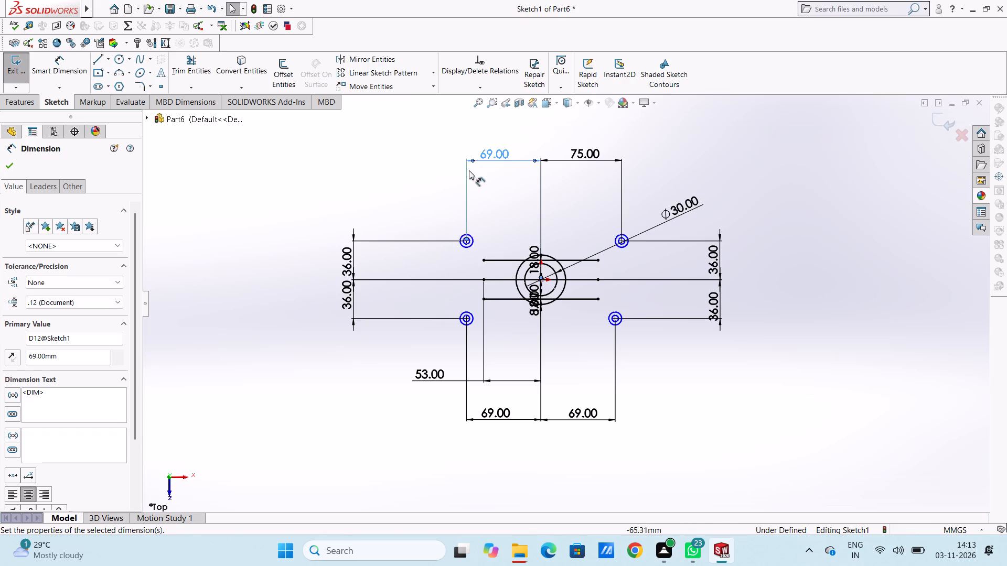
click(435, 158)
Set the horizontal distance between the origin and the upper-right circle pair's centre to 69 mm.
click(570, 158)
click(570, 158)
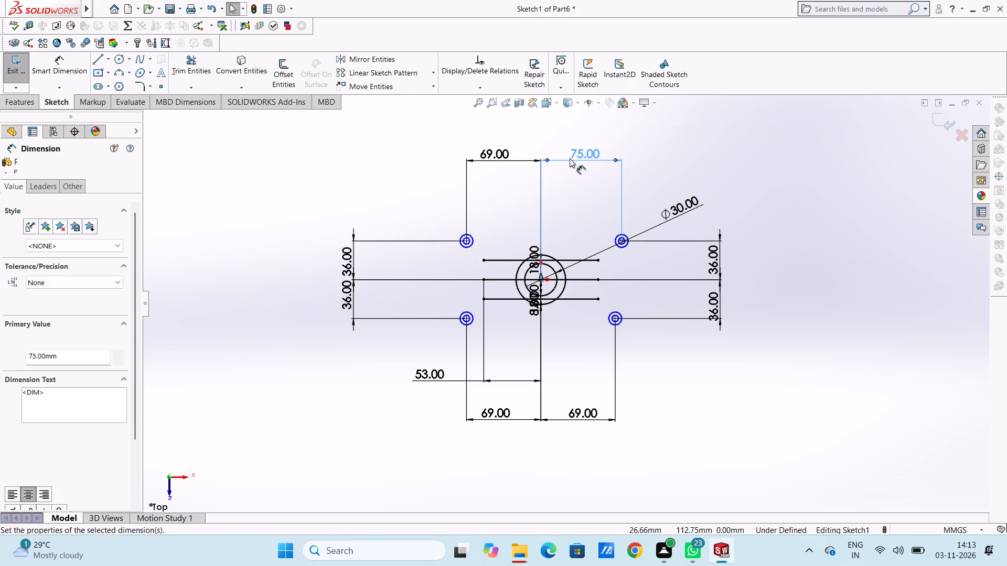
click(579, 180)
double_click(580, 150)
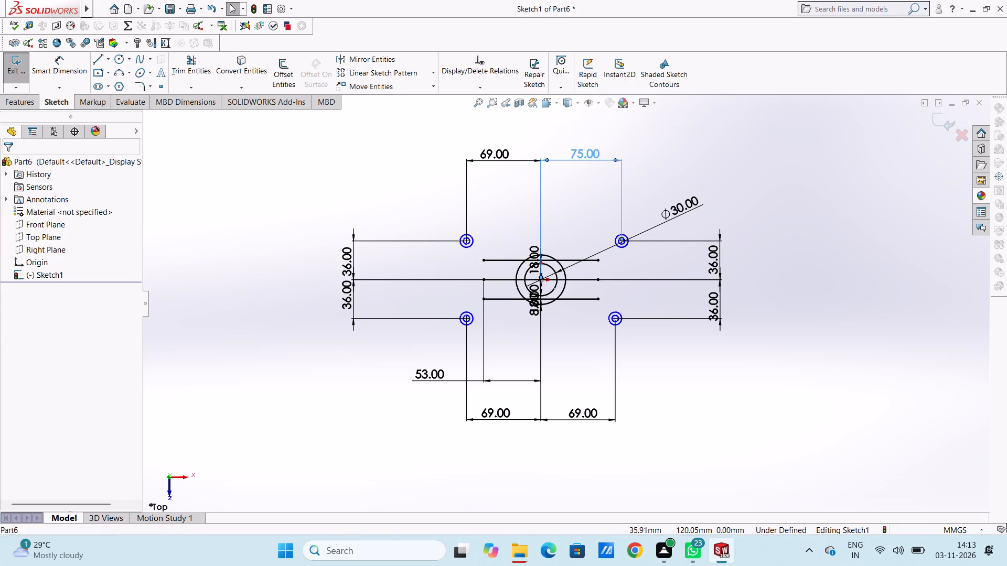
text(69)
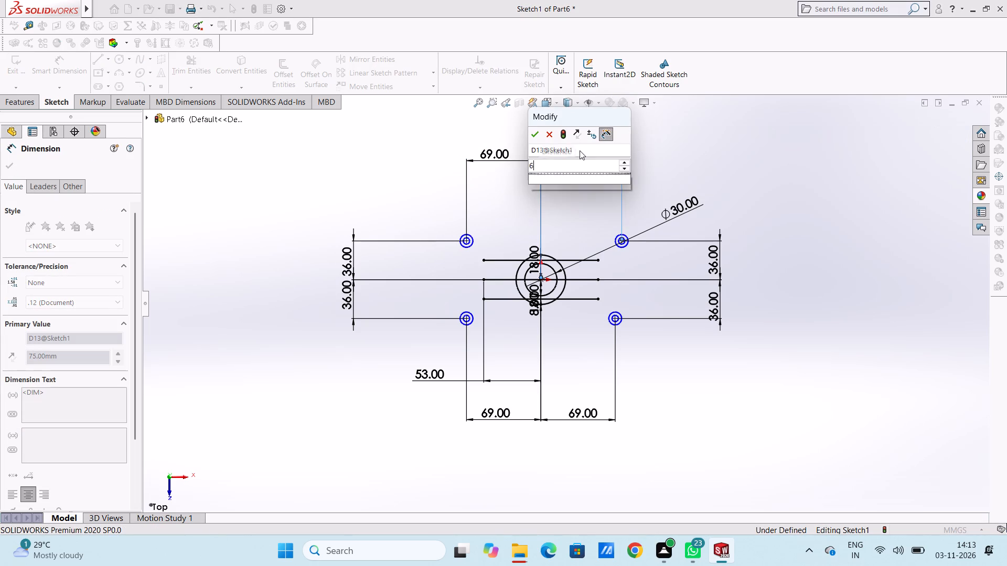
key(Return)
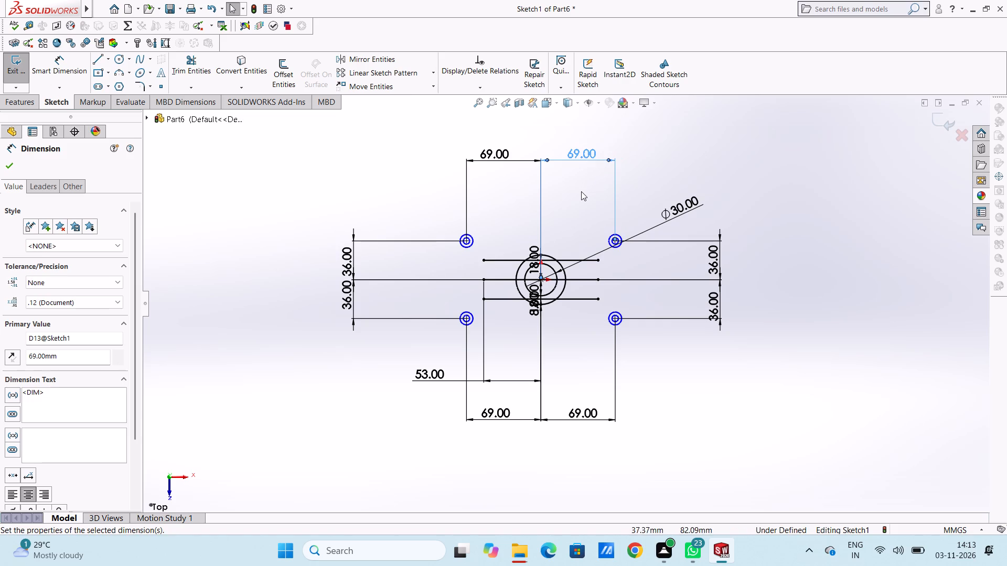
click(581, 191)
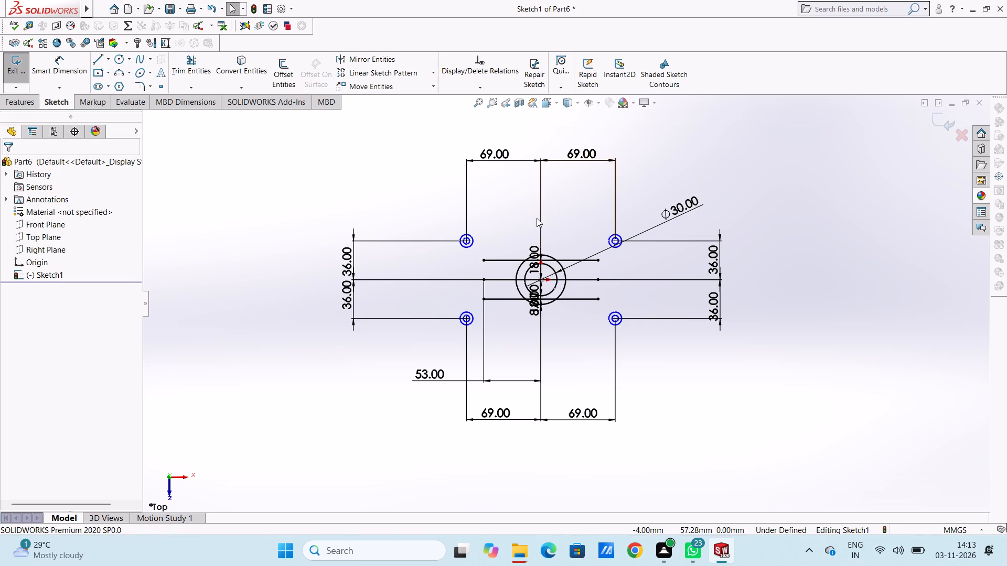
Sketch a 72 mm vertical line joining the outermost points of the two left outer corner circles.
click(100, 60)
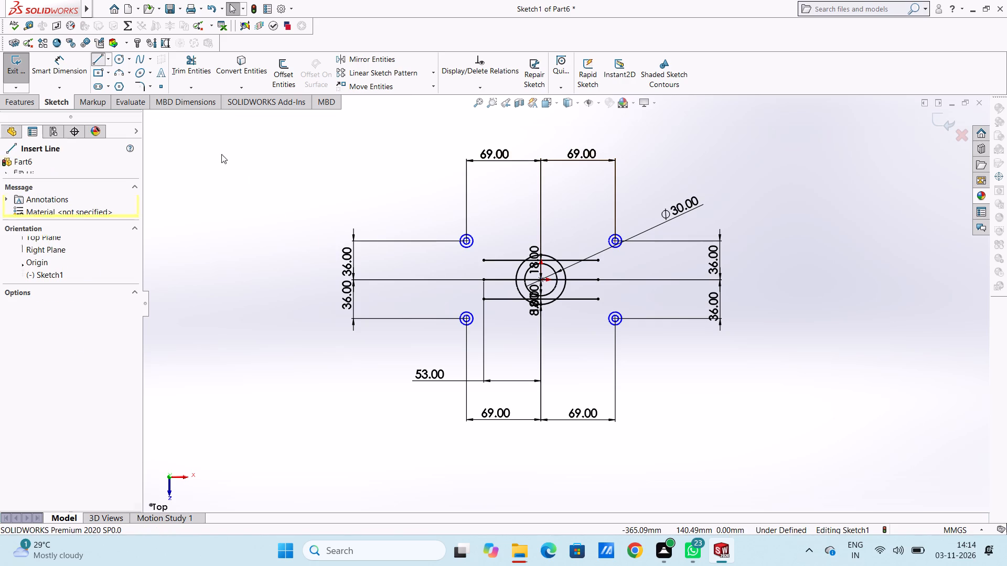
scroll(488, 307, down, 3)
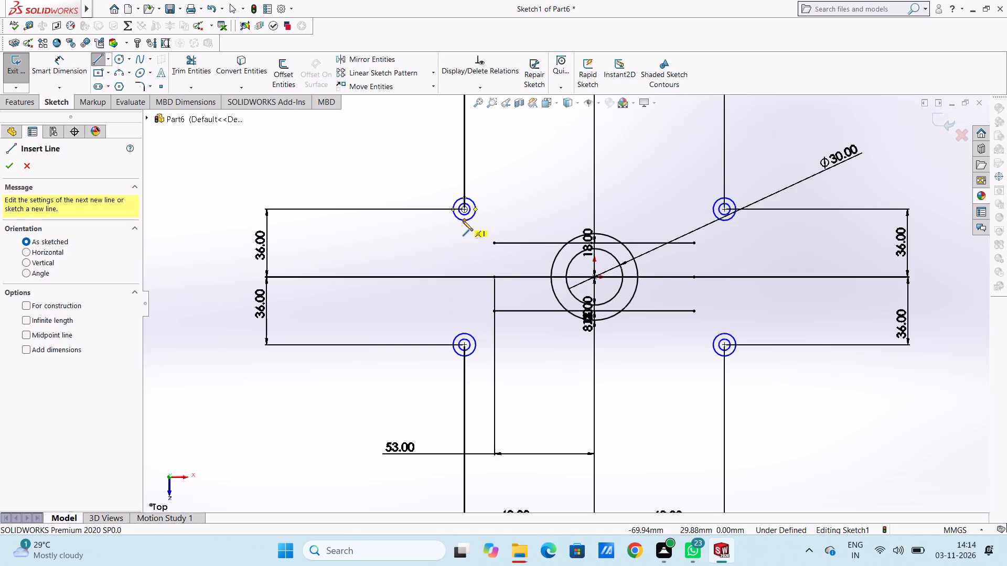
scroll(488, 222, down, 2)
click(445, 212)
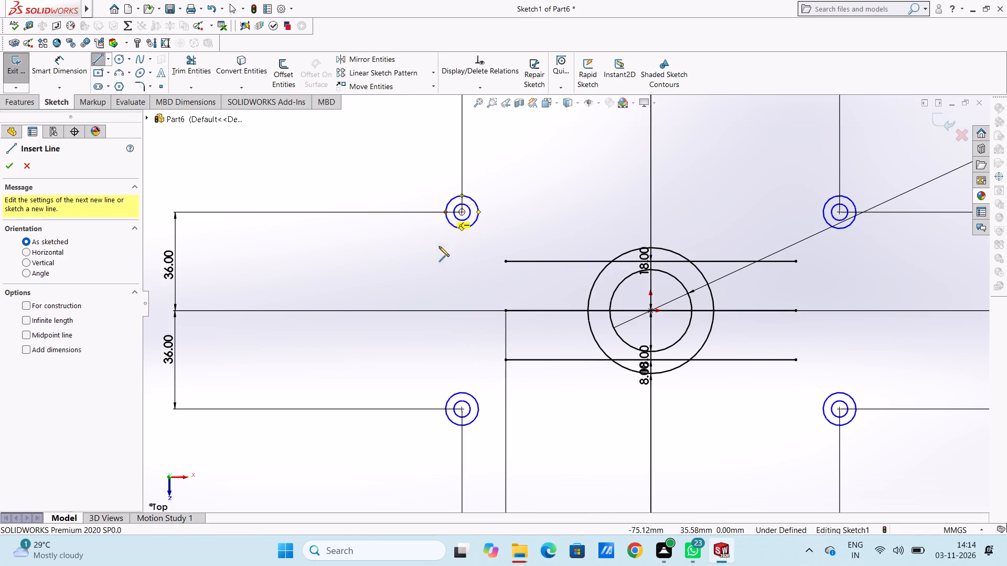
click(446, 407)
right_click(548, 171)
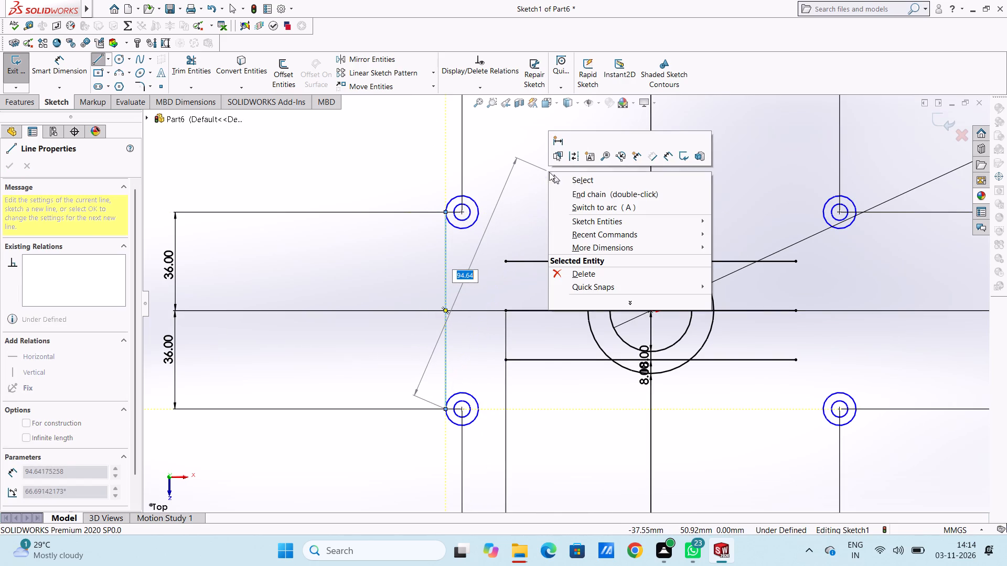
click(554, 175)
click(548, 171)
Sketch a 72 mm vertical line joining the outermost points of the two right outer corner circles.
scroll(548, 171, up, 5)
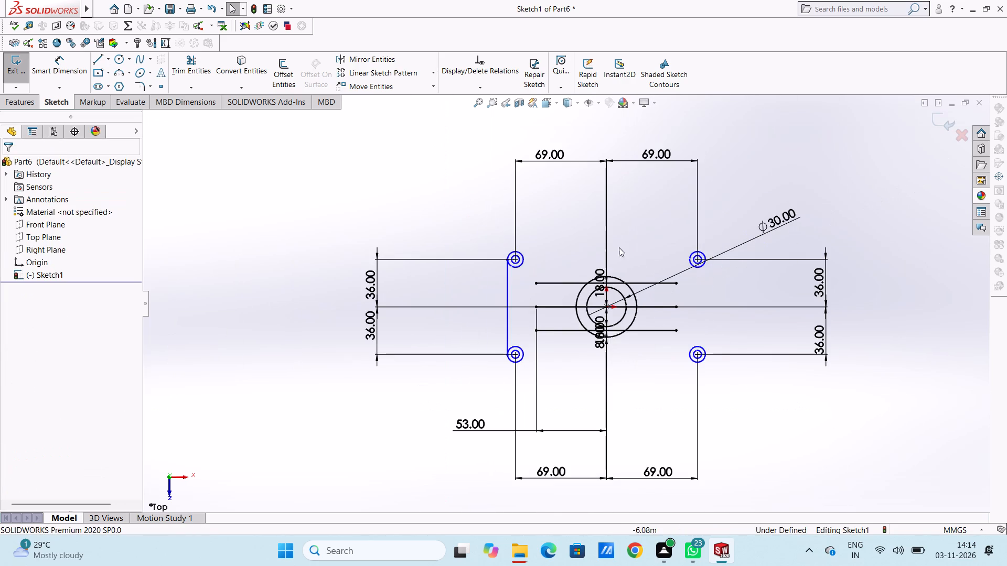
scroll(719, 357, up, 2)
scroll(703, 343, down, 2)
scroll(632, 285, down, 1)
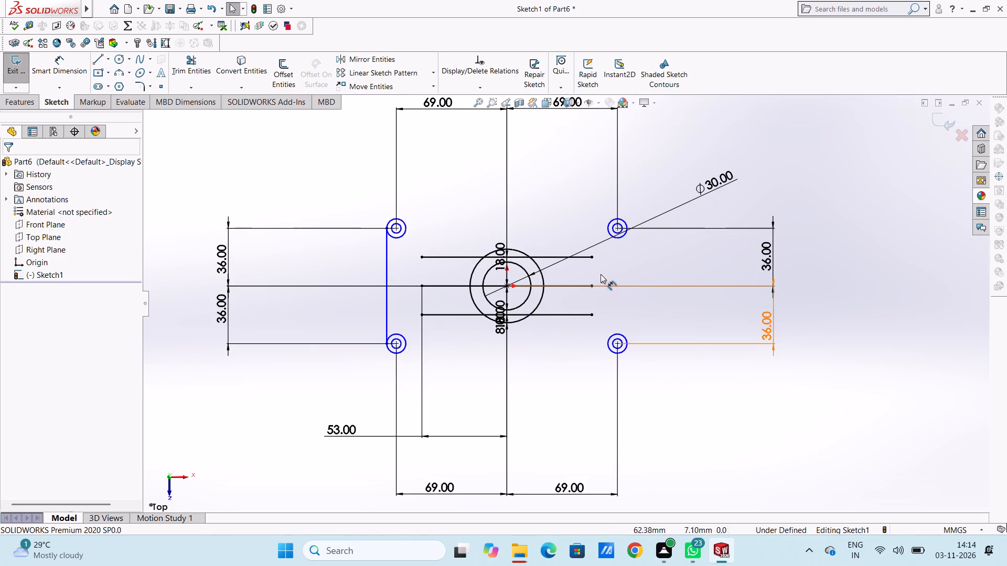
click(92, 60)
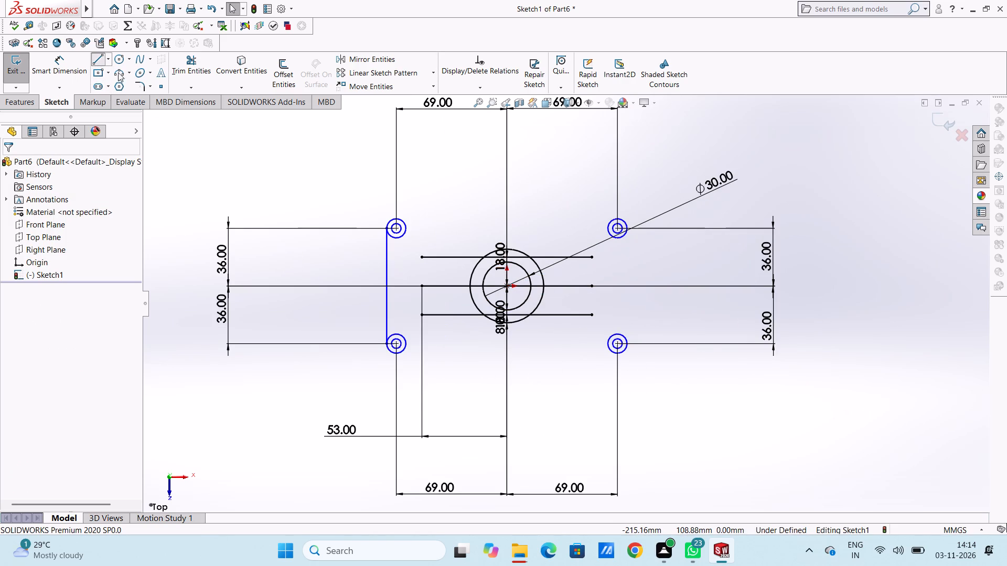
scroll(623, 256, down, 5)
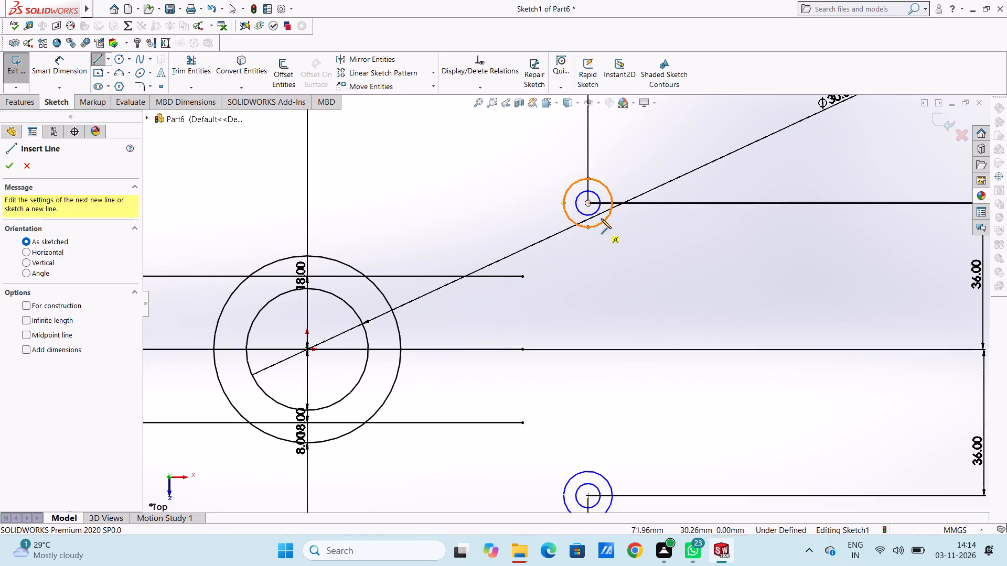
click(613, 202)
scroll(606, 246, up, 6)
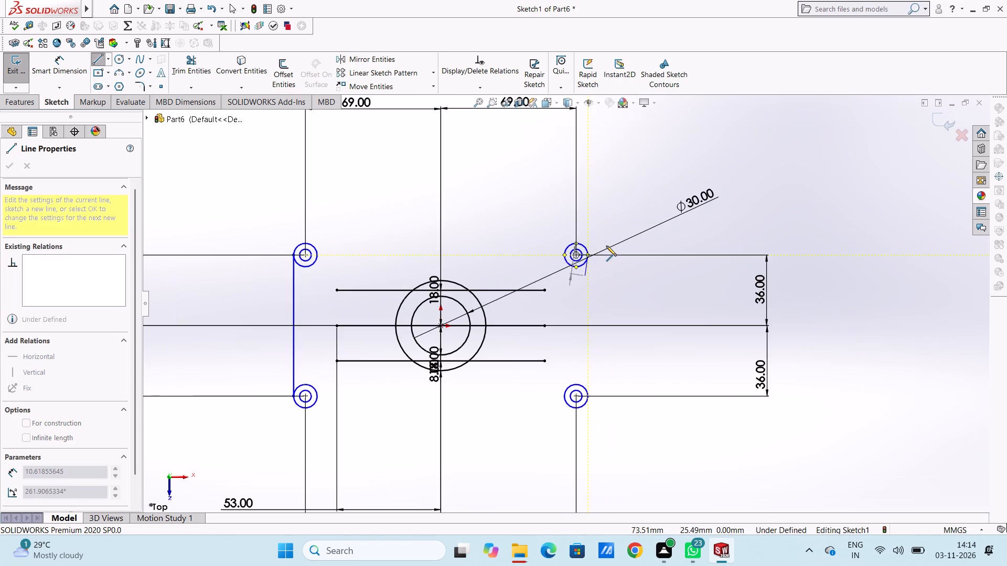
click(588, 395)
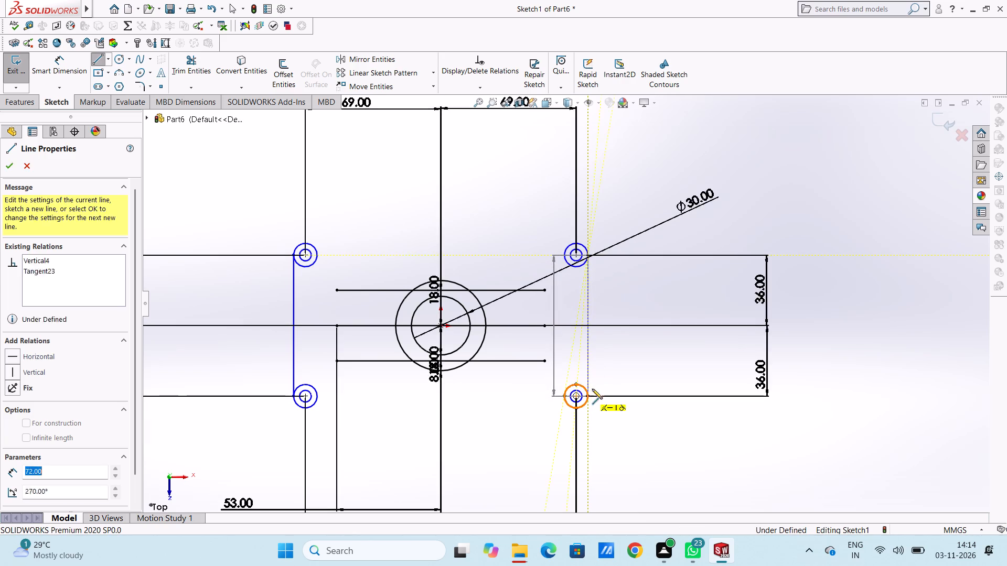
right_click(659, 280)
double_click(668, 291)
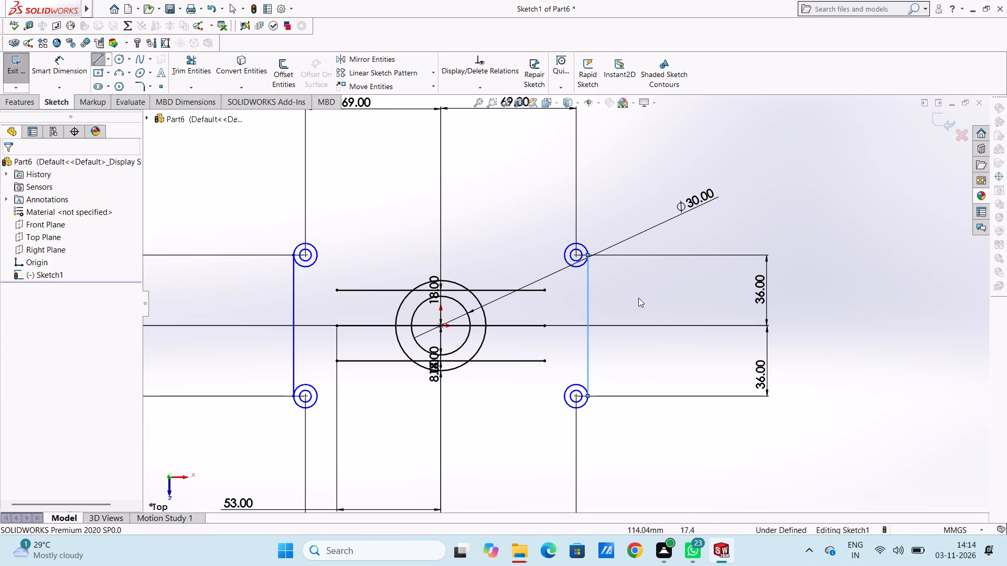
Sketch a slanted line about 23 mm long from the upper parallel line's left endpoint, tangent to the upper-left outer corner circle.
scroll(430, 301, up, 3)
scroll(427, 307, down, 2)
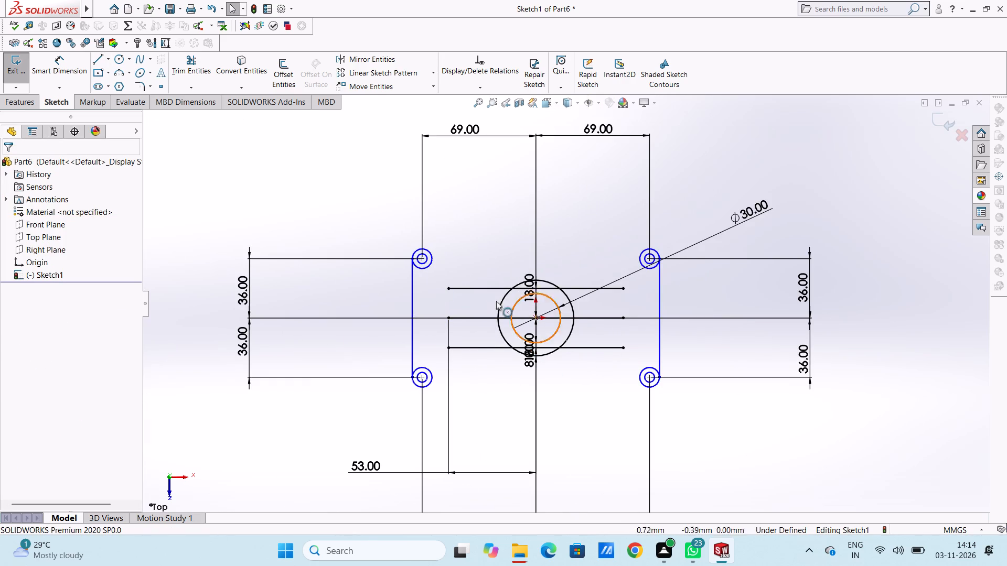
click(98, 60)
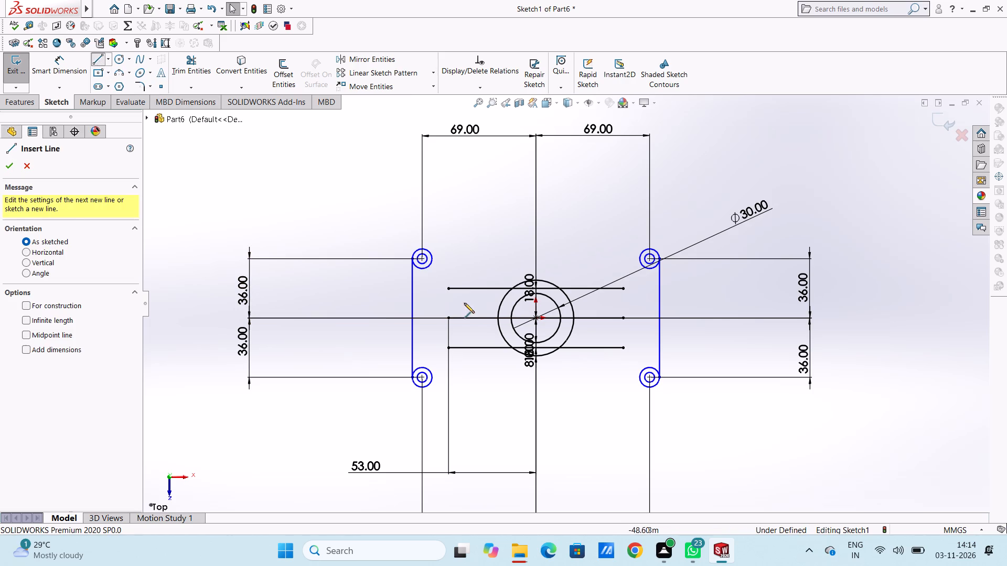
click(448, 289)
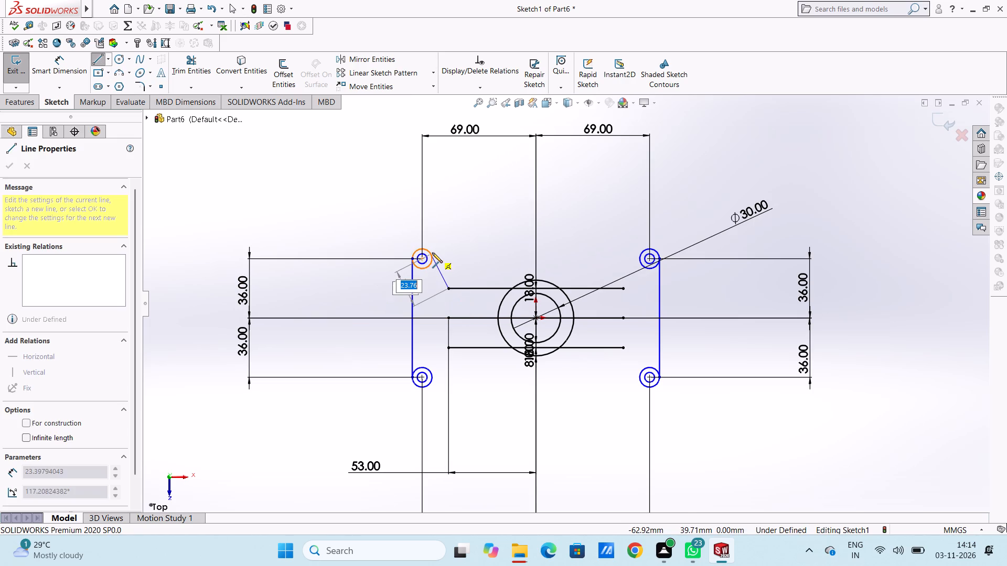
click(432, 253)
right_click(475, 192)
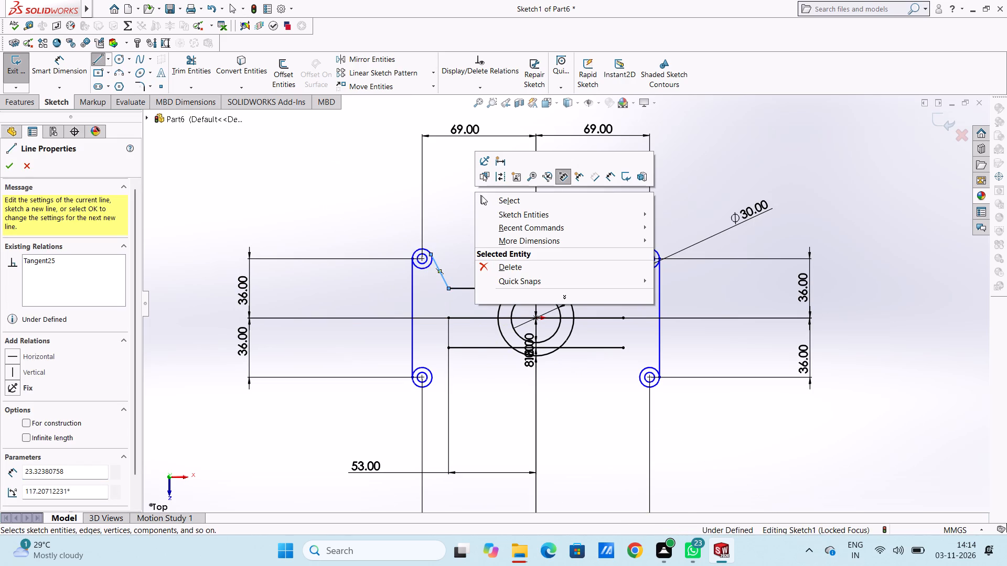
double_click(482, 195)
scroll(542, 407, up, 4)
scroll(561, 389, down, 2)
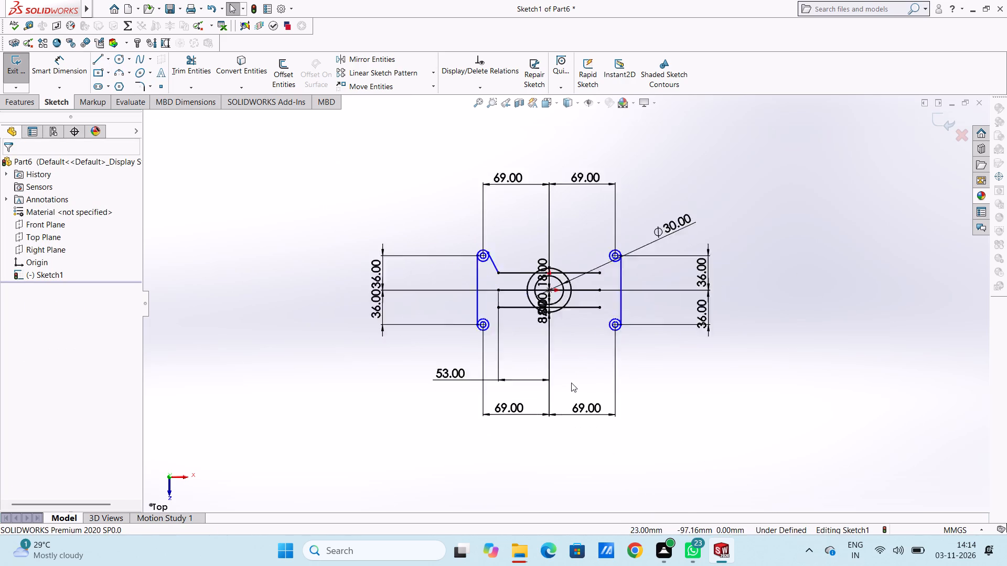
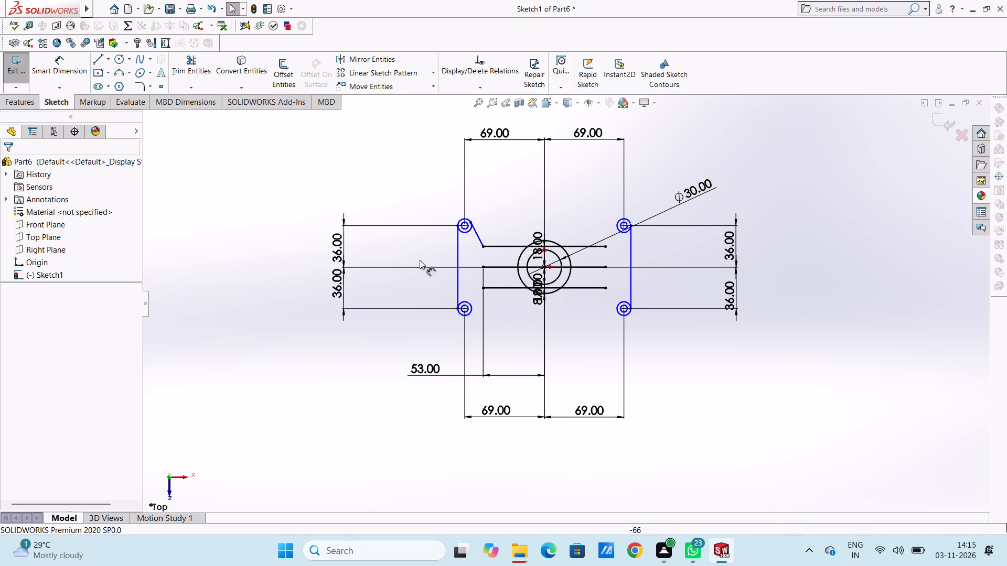
Sketch a slanted line about 23 mm long, tangent to the upper-right outer corner circle, ending at the upper parallel line's right endpoint.
click(96, 59)
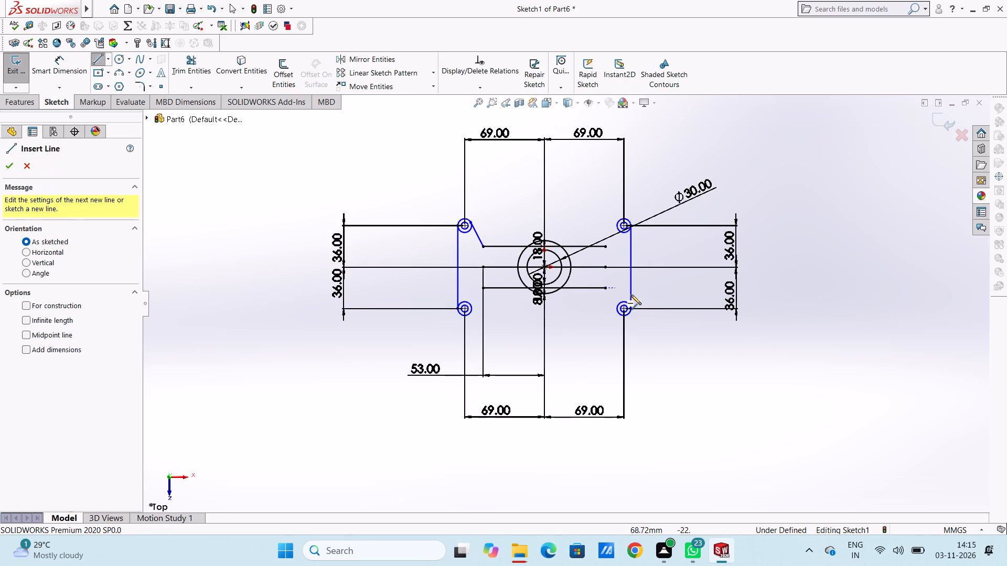
scroll(617, 242, down, 4)
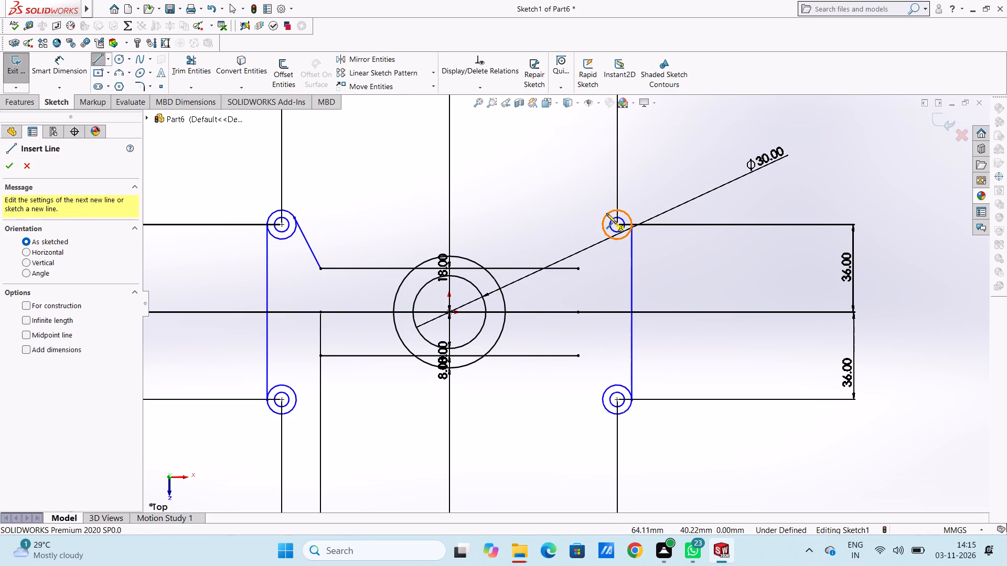
click(606, 213)
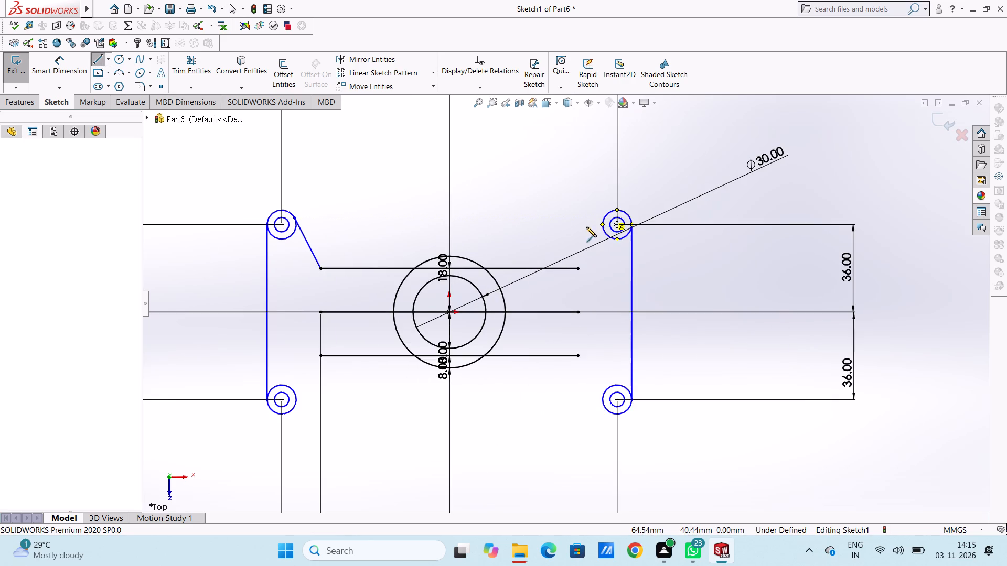
click(577, 267)
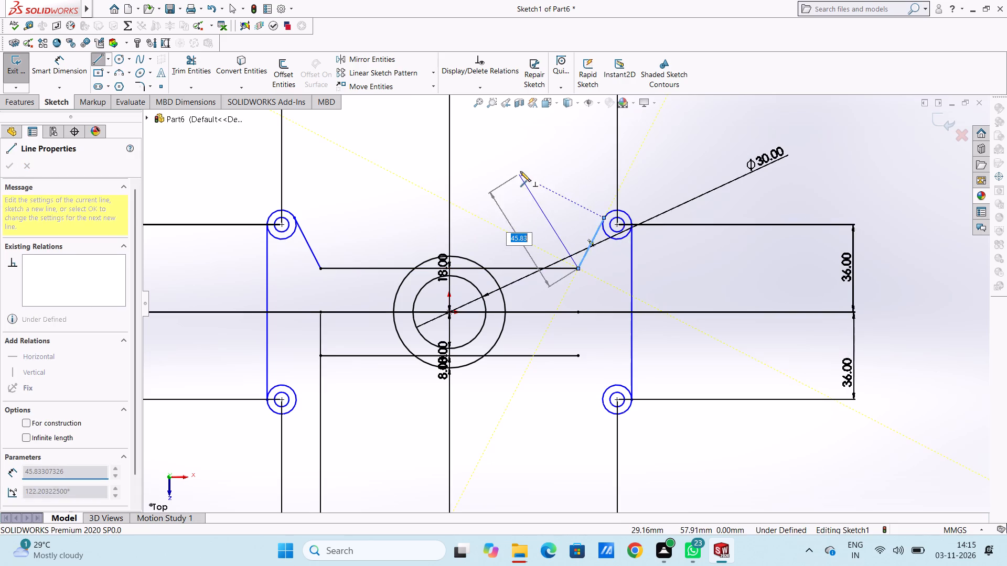
right_click(520, 171)
double_click(528, 176)
Sketch a slanted line about 23 mm long, tangent to the lower-left outer corner circle, ending at the lower parallel line's left endpoint.
scroll(522, 237, up, 2)
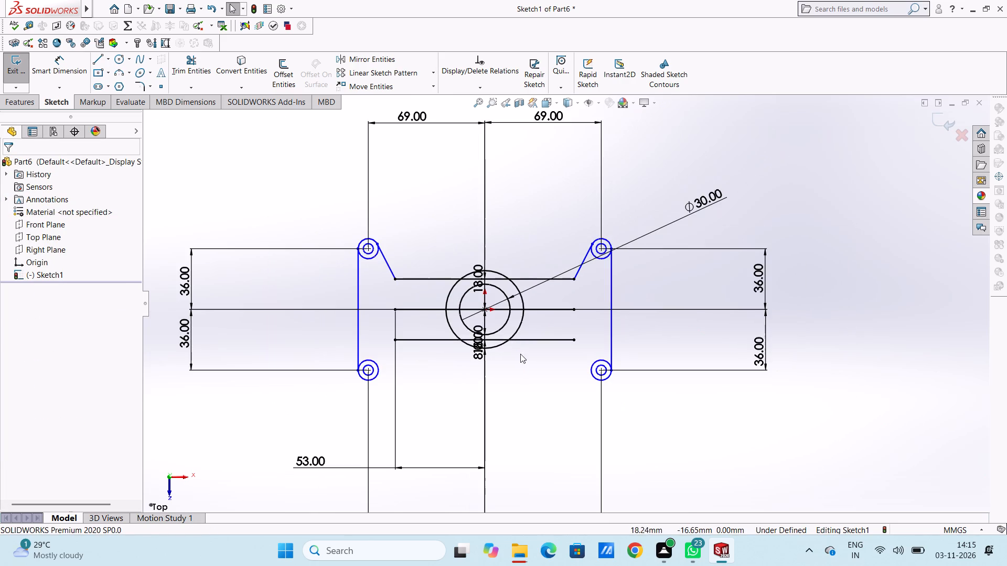
scroll(499, 401, down, 2)
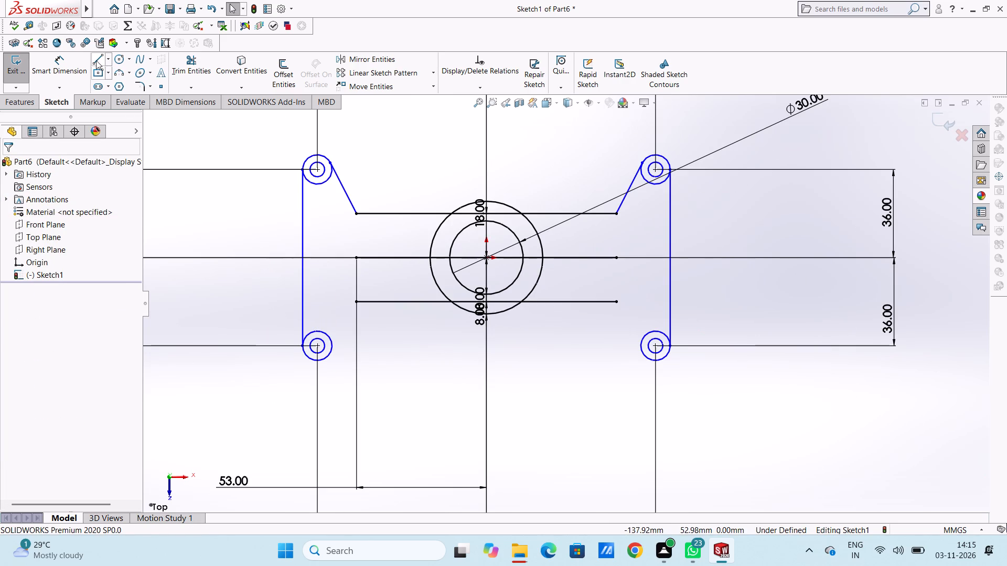
click(96, 58)
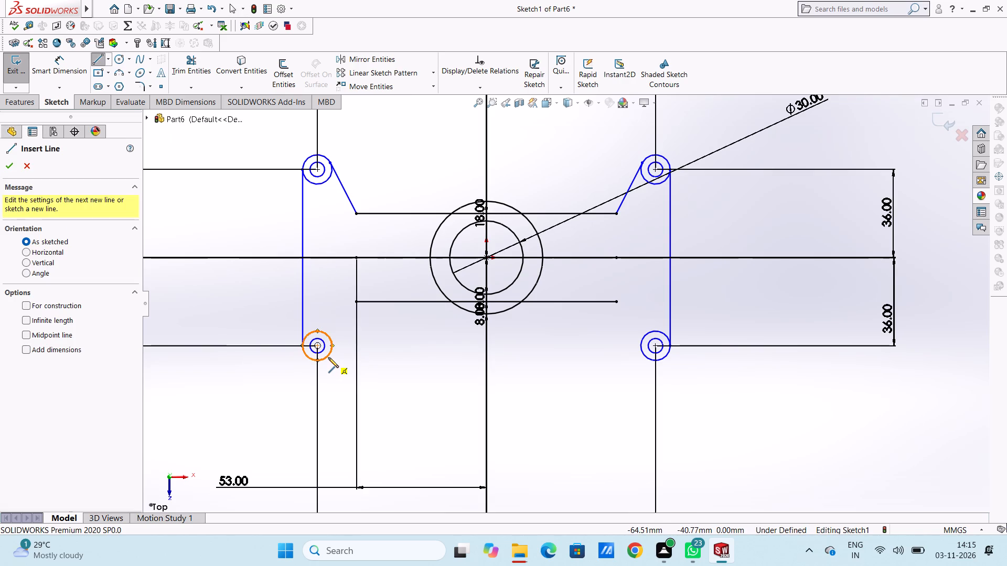
click(328, 357)
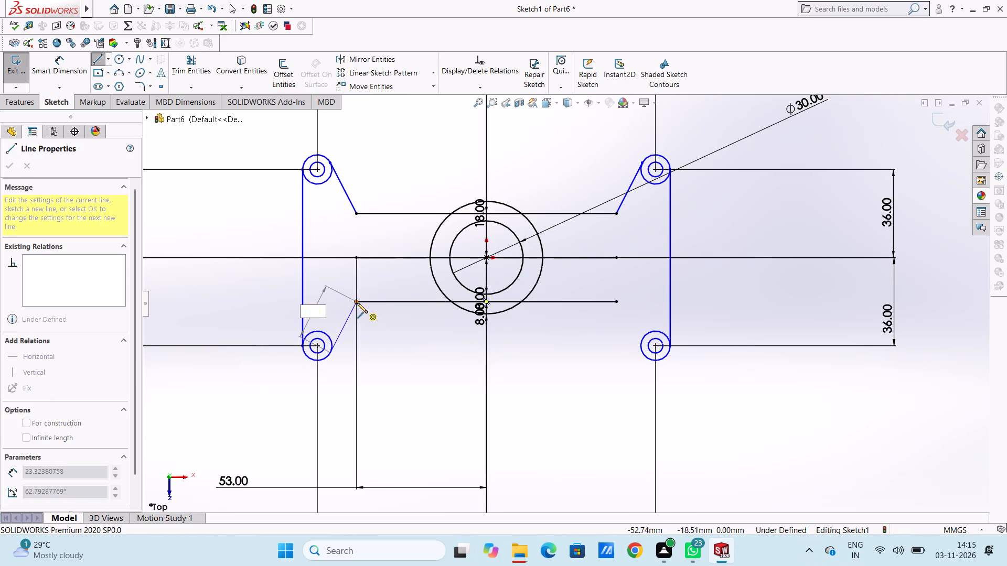
click(357, 302)
right_click(384, 226)
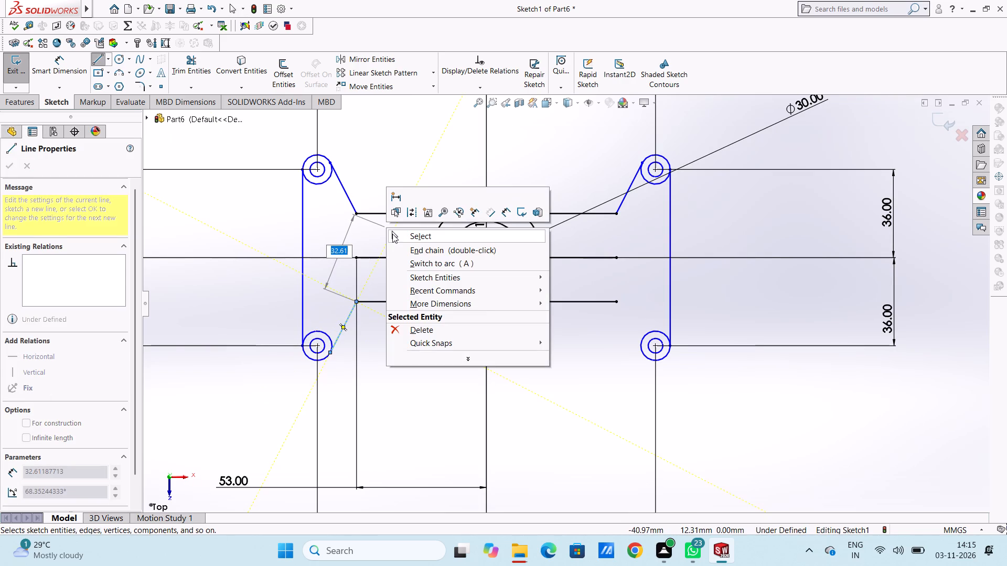
click(392, 234)
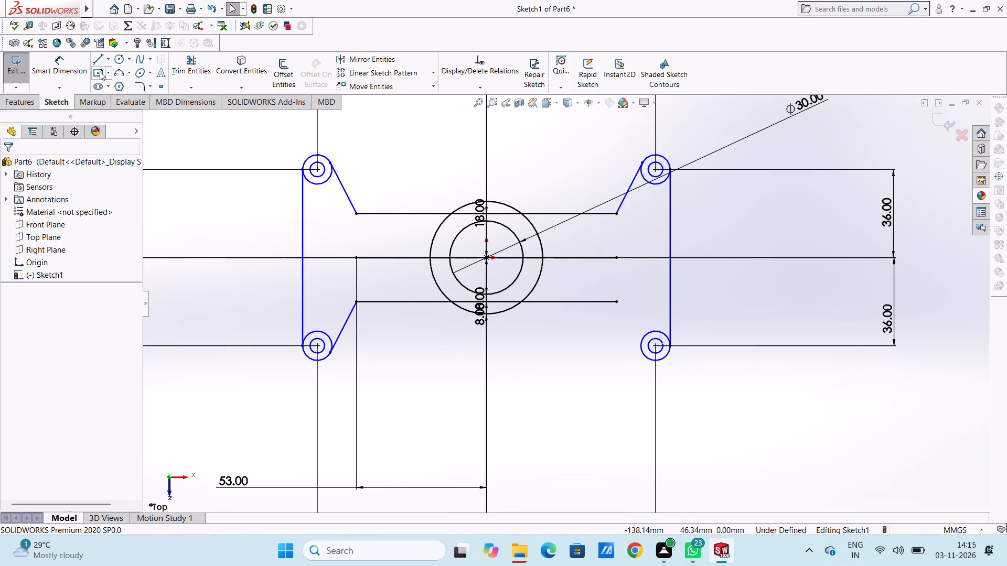
Sketch a slanted line tangent to the lower-right outer corner circle, ending at the lower parallel line's right endpoint.
click(95, 57)
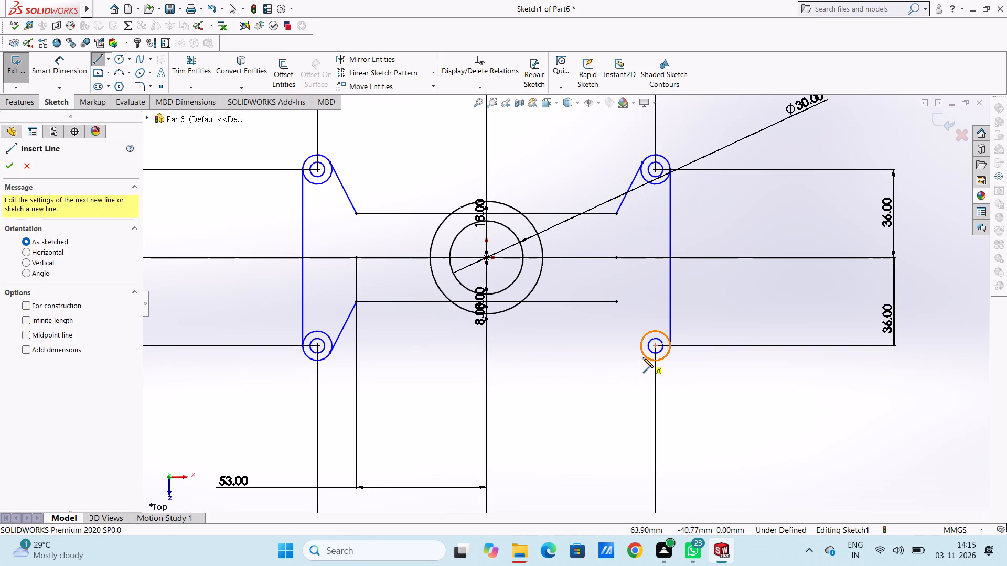
click(645, 356)
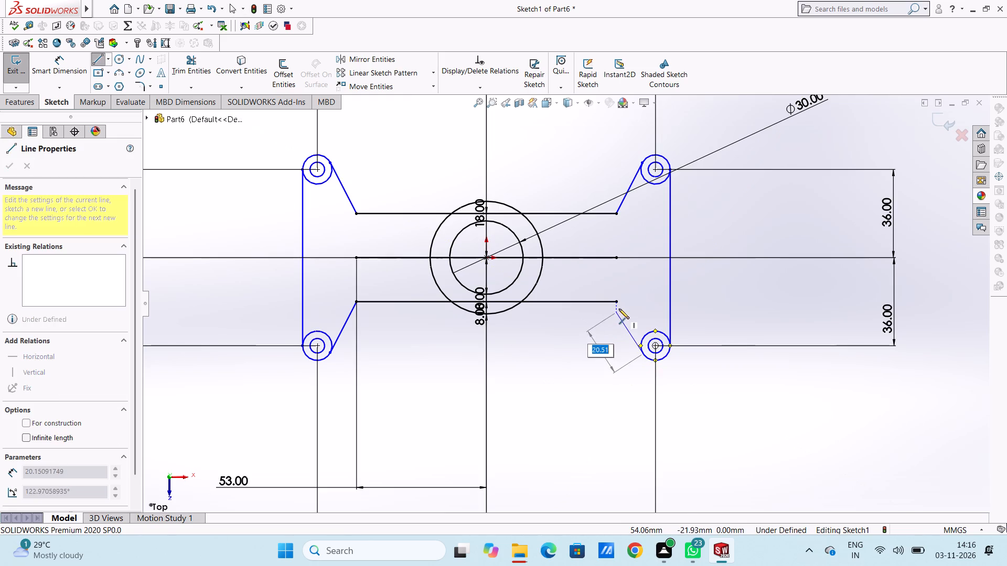
click(618, 304)
right_click(634, 232)
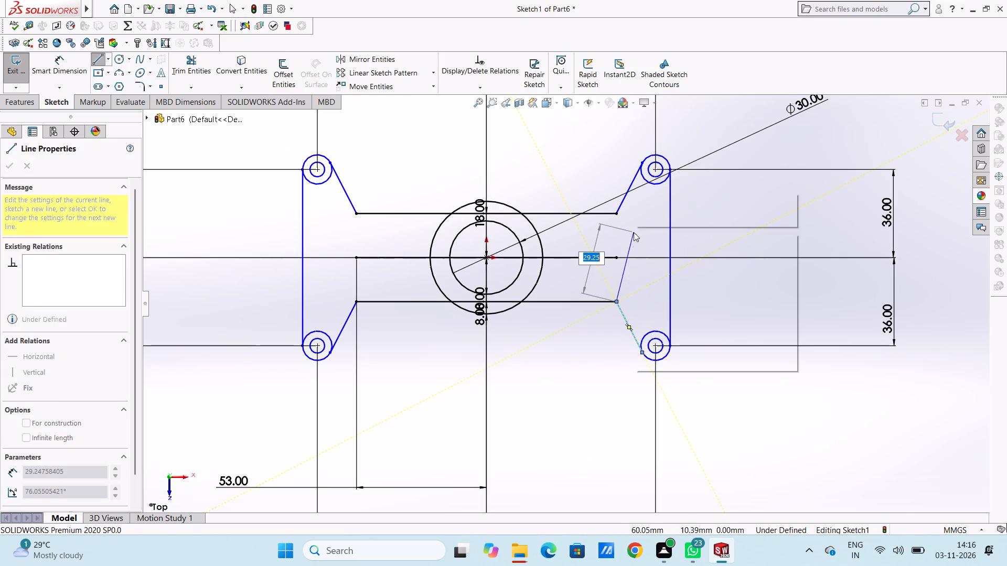
click(641, 238)
click(633, 232)
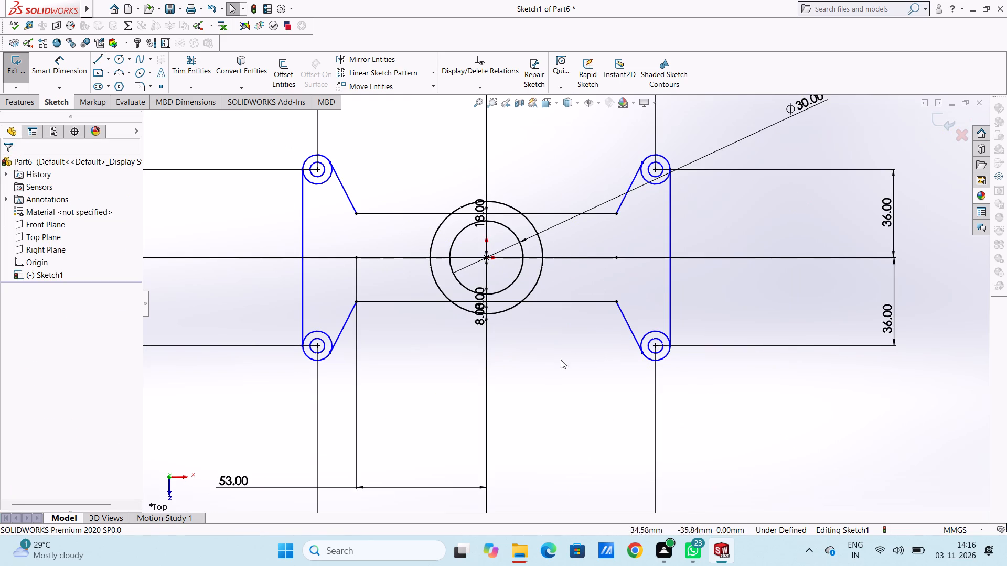
Set the horizontal distance between the origin and the middle parallel line's left endpoint to 50 mm.
scroll(551, 379, up, 2)
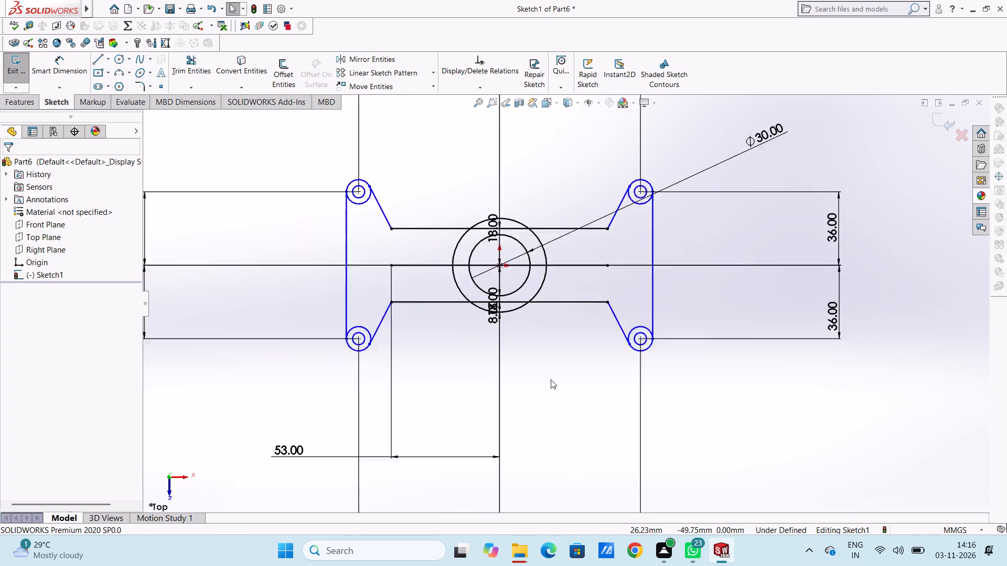
scroll(551, 379, up, 2)
scroll(593, 340, down, 3)
scroll(591, 336, up, 2)
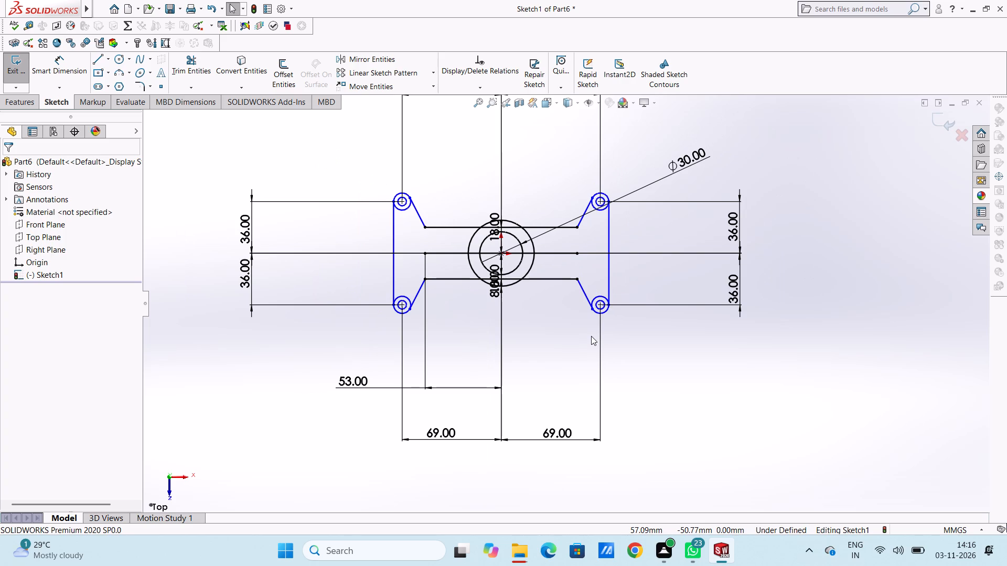
scroll(541, 274, down, 2)
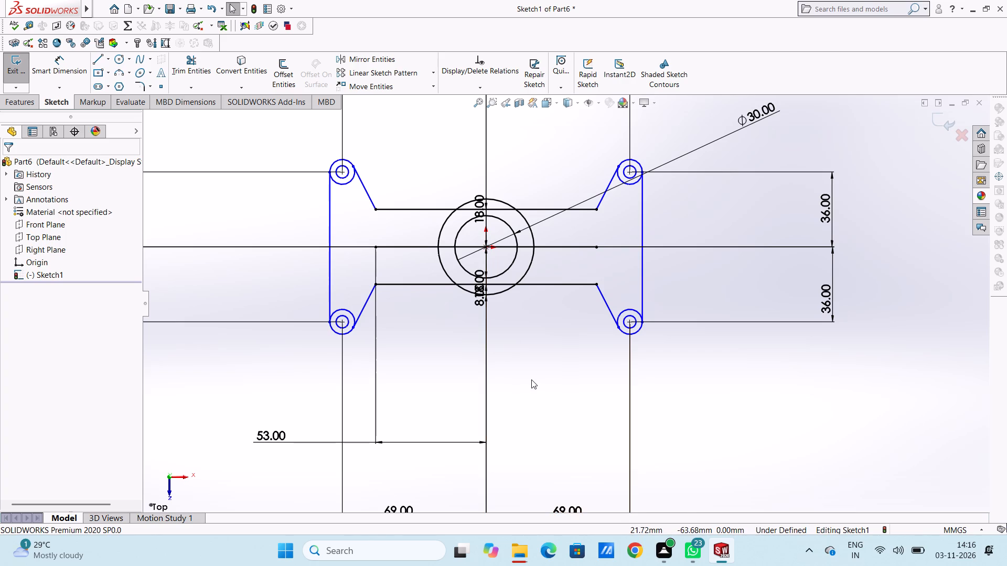
scroll(531, 379, up, 4)
scroll(531, 379, down, 2)
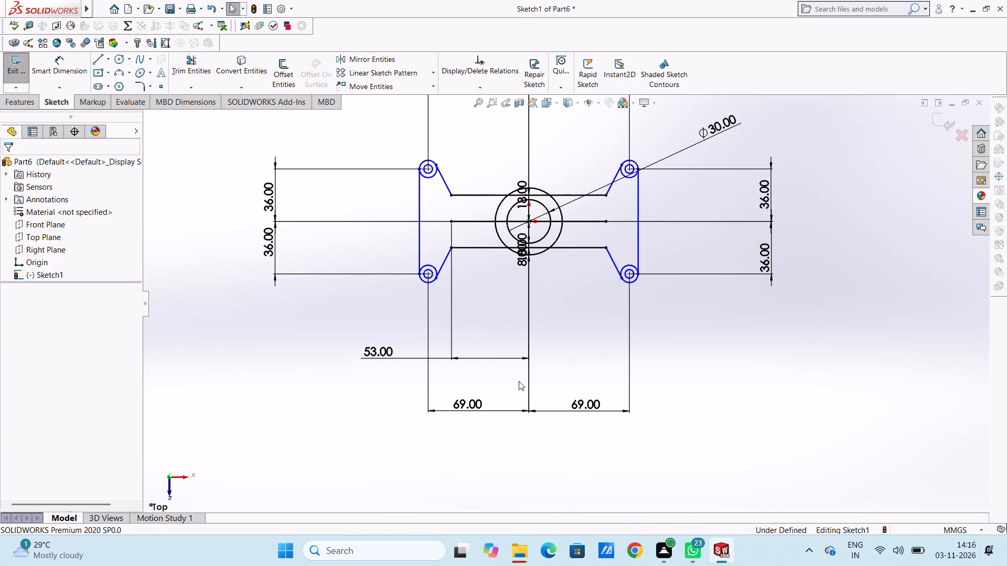
double_click(373, 355)
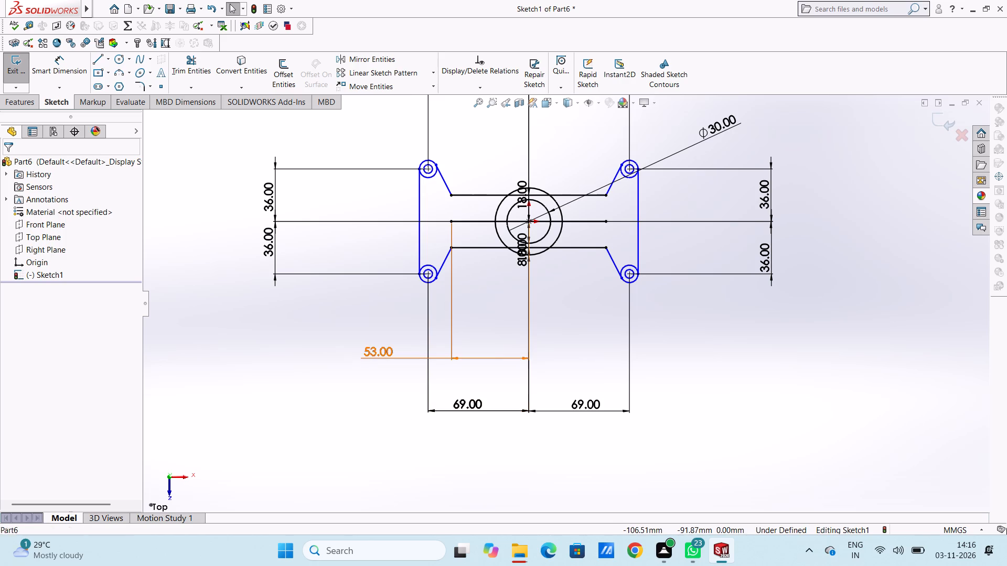
text(50)
key(Return)
click(335, 328)
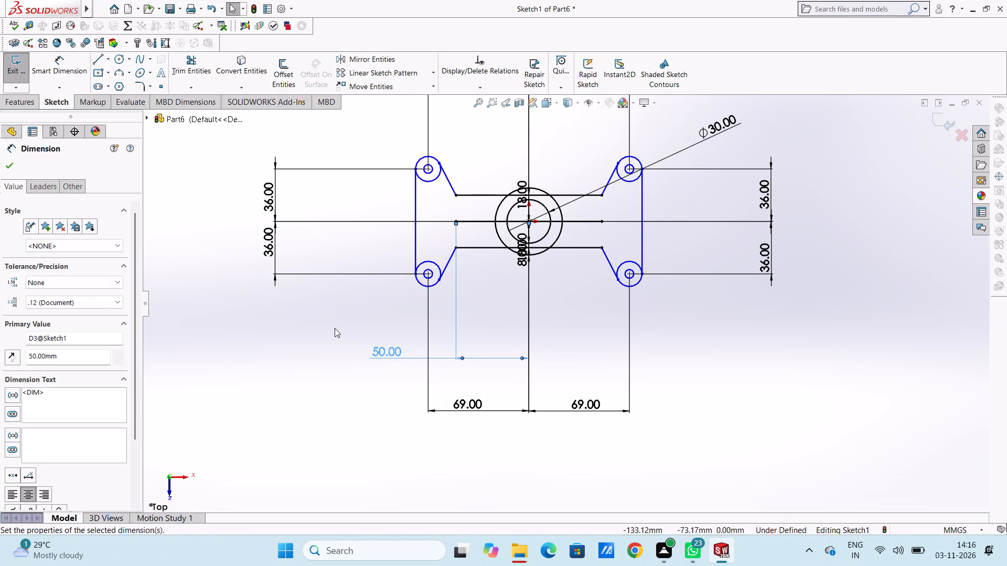
Delete the middle horizontal line through the origin together with its associated dimensions.
scroll(506, 156, up, 2)
scroll(561, 234, down, 2)
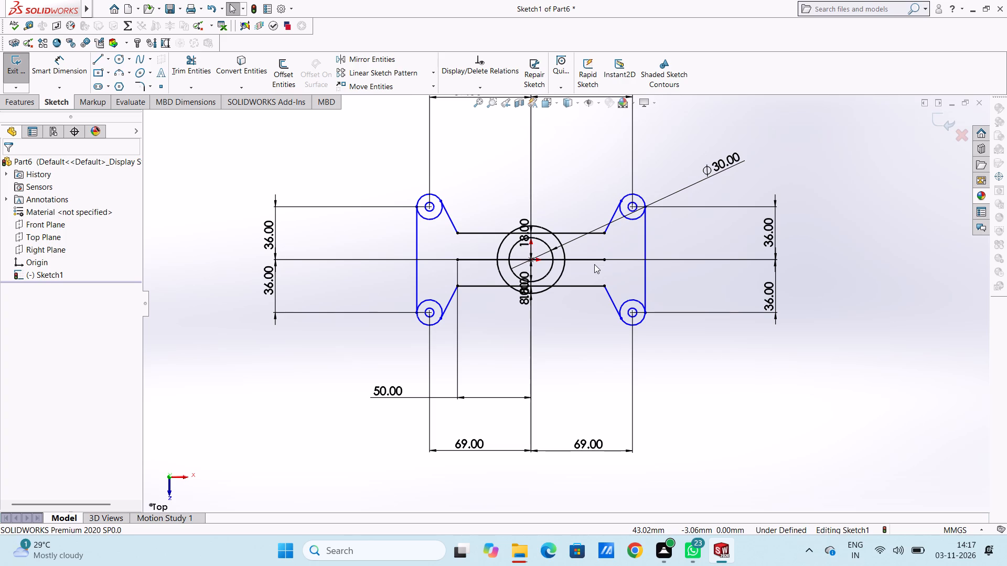
click(594, 259)
right_click(574, 170)
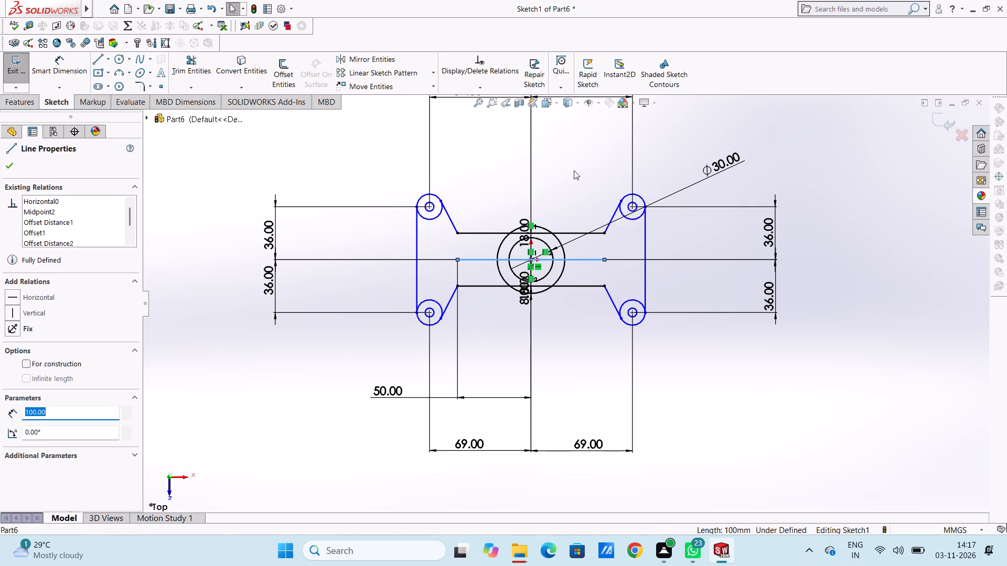
click(600, 307)
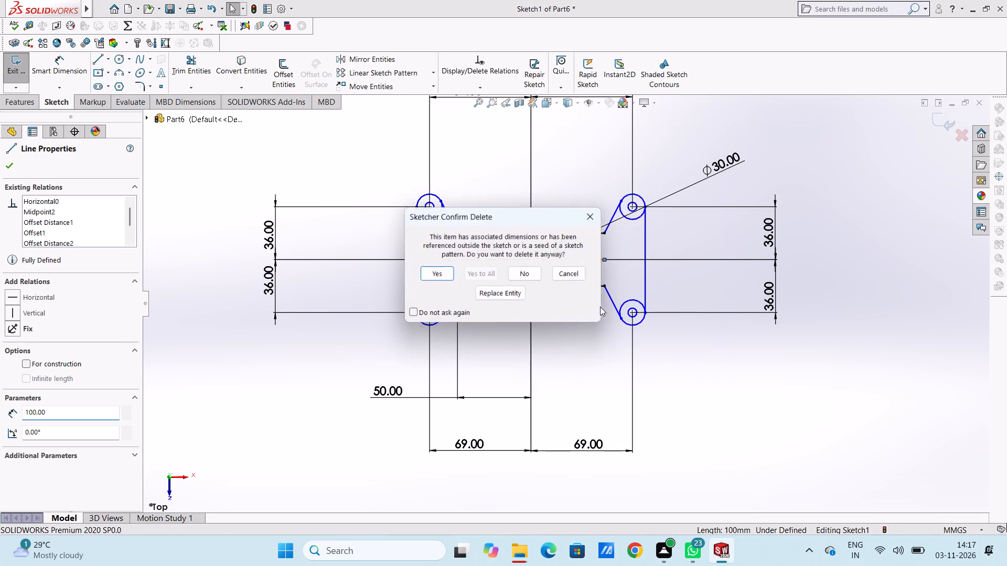
click(443, 278)
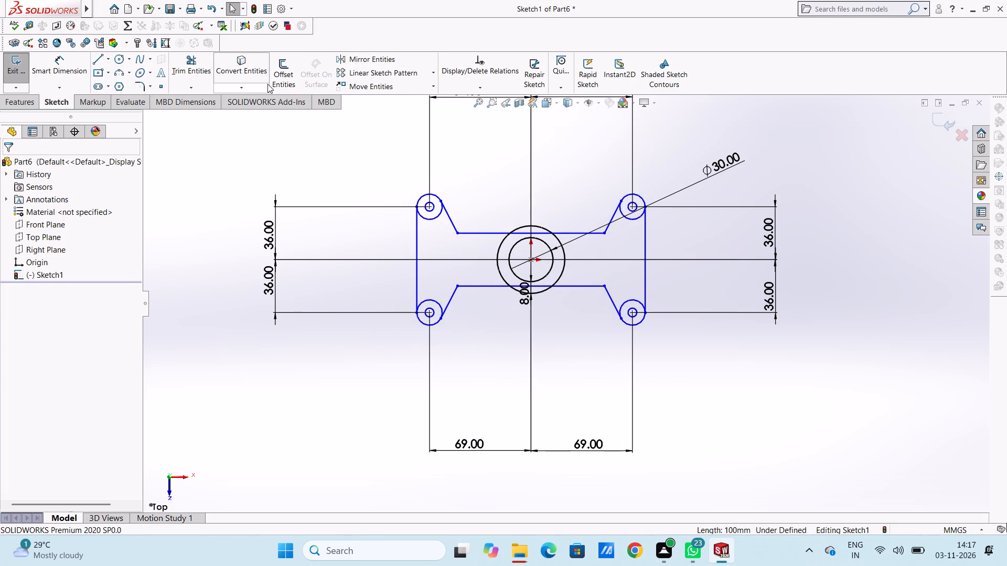
Trim the outer central circle's side arcs between the parallel lines, and the segments of both lines inside that circle.
click(188, 69)
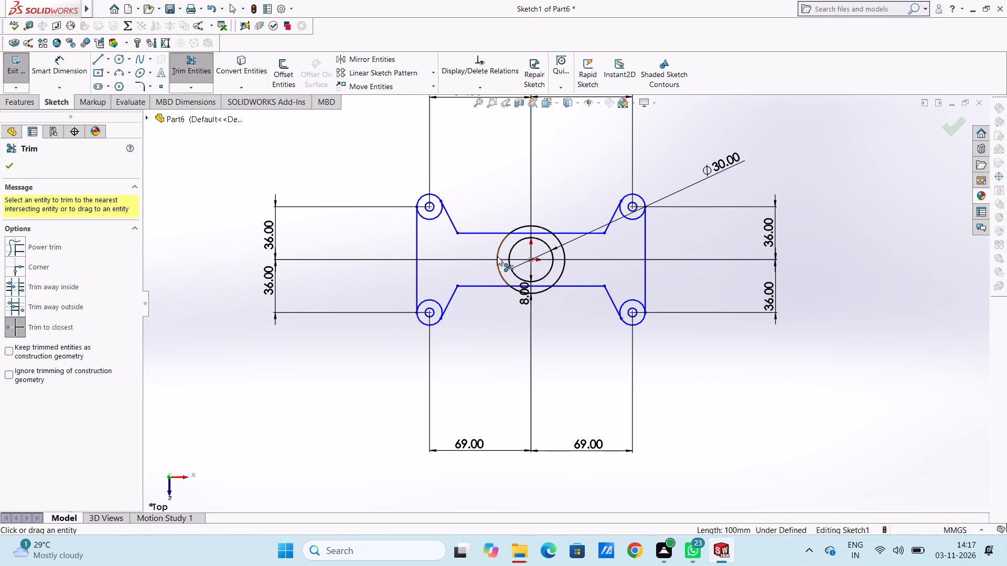
click(498, 255)
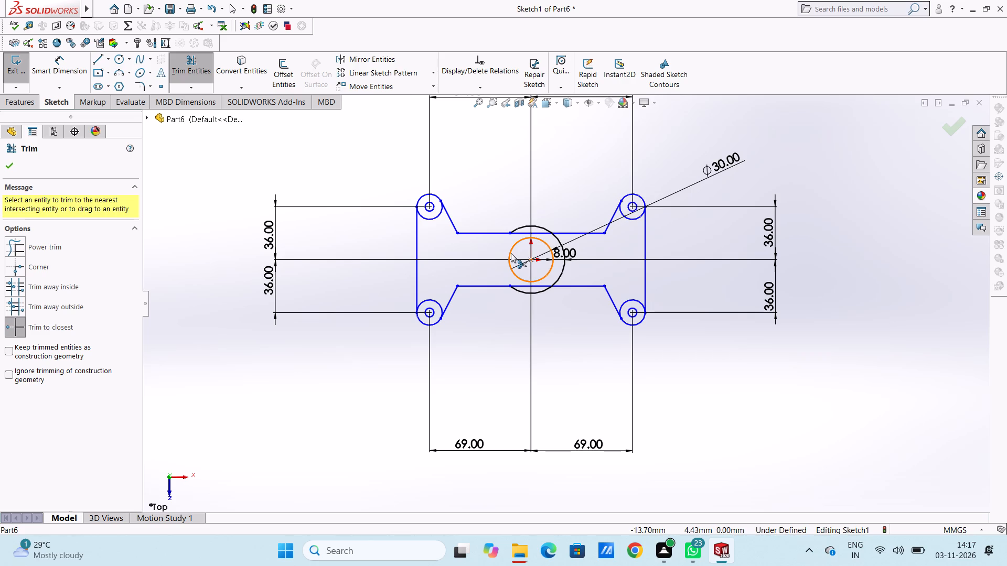
scroll(556, 247, down, 6)
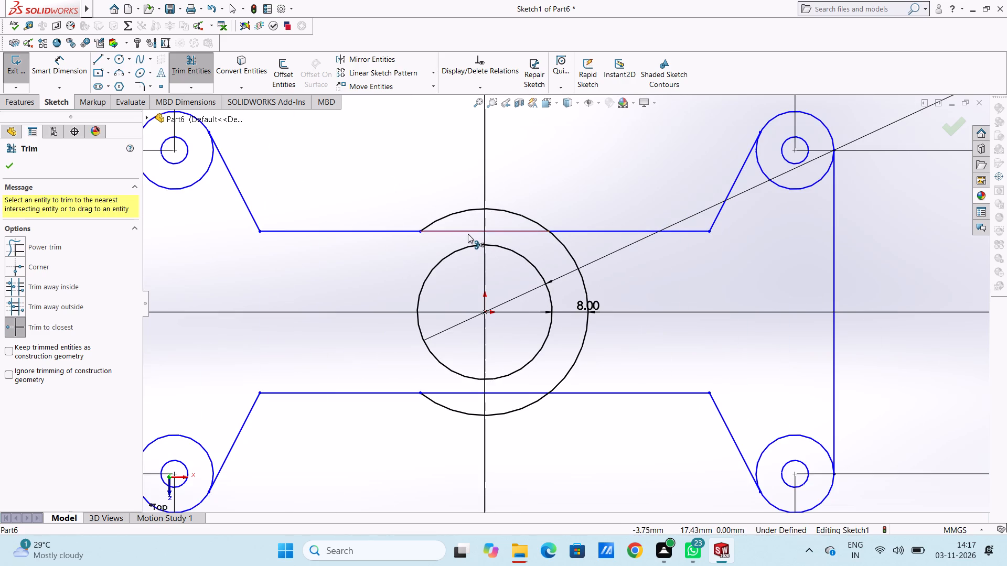
click(467, 234)
click(515, 391)
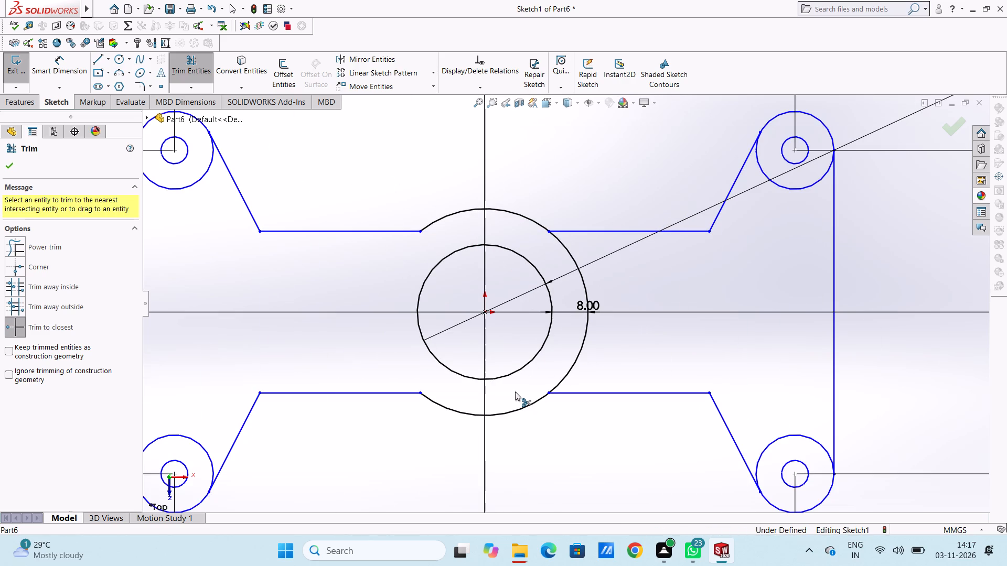
click(582, 347)
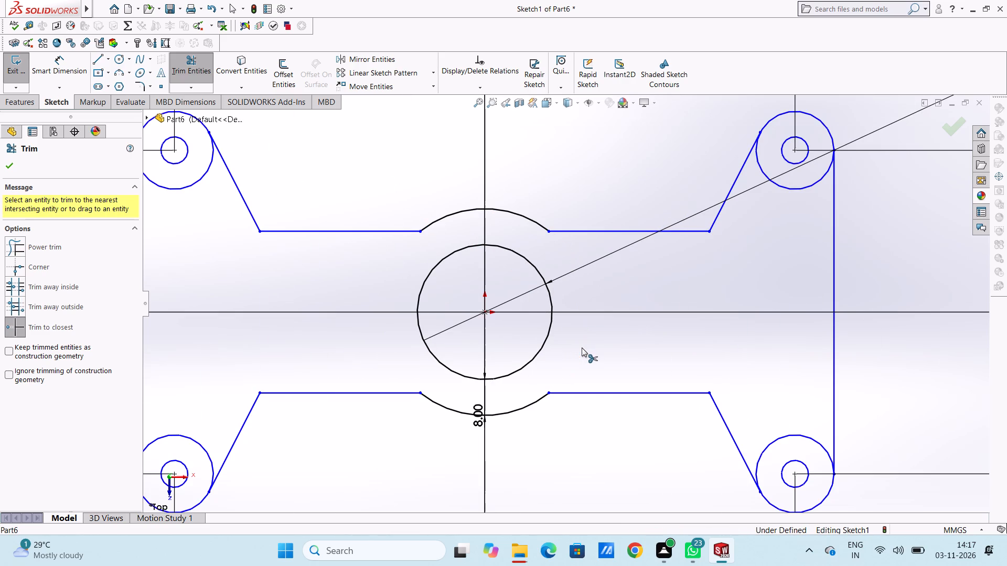
scroll(582, 347, up, 5)
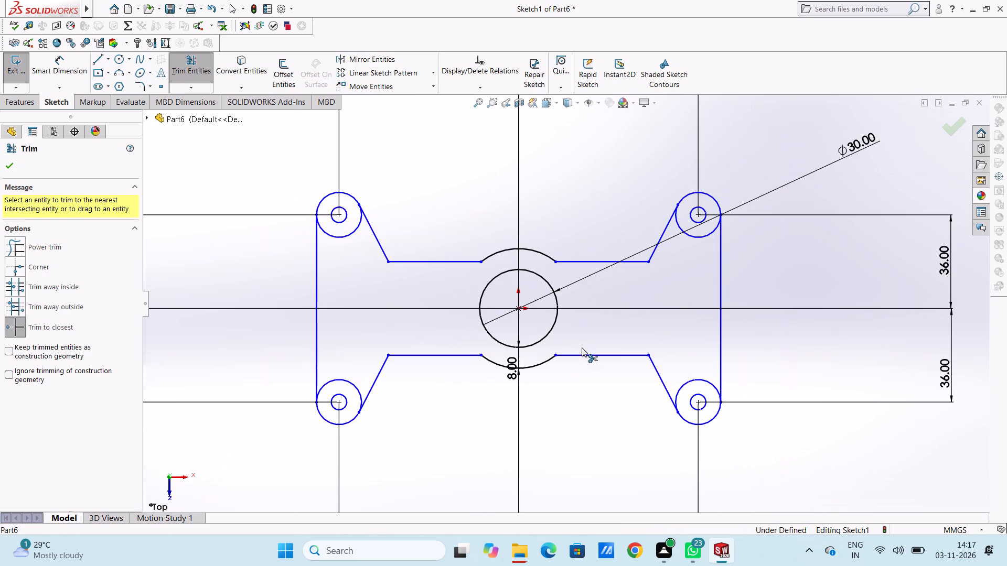
click(17, 168)
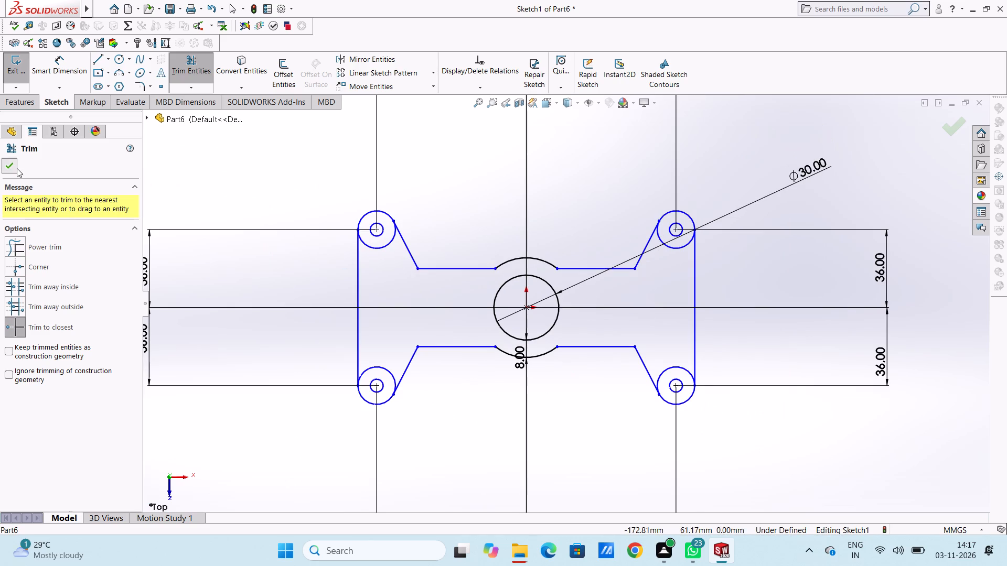
click(254, 209)
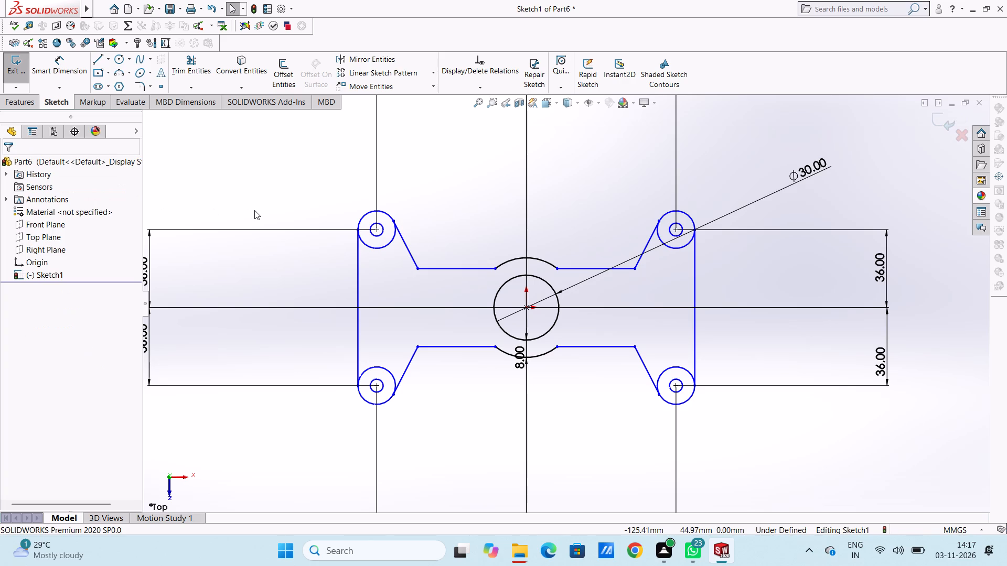
Dimension the vertical distance between the origin and the outer endpoint of the upper-right horizontal line.
scroll(443, 263, up, 2)
scroll(570, 373, down, 3)
scroll(570, 260, up, 2)
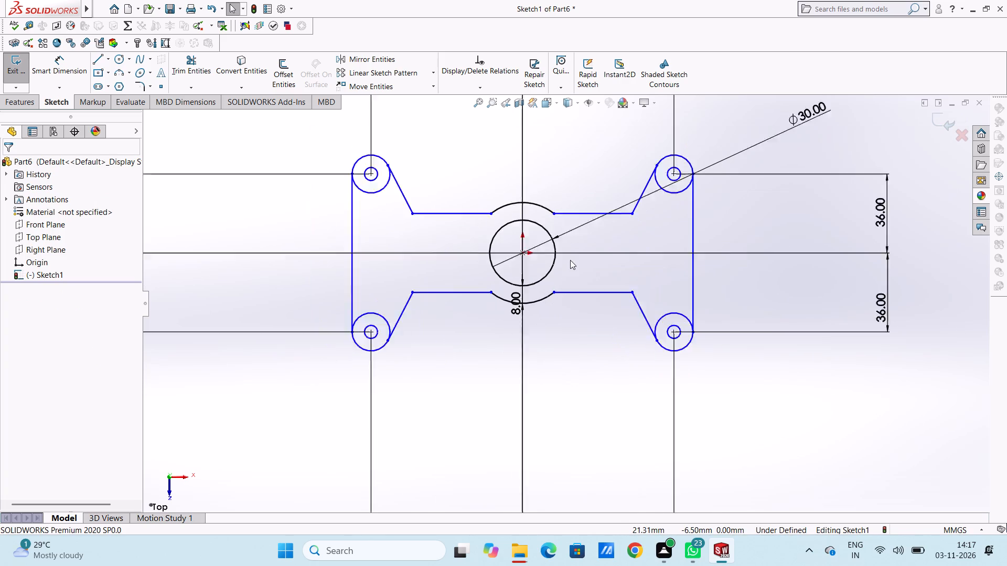
scroll(570, 260, up, 1)
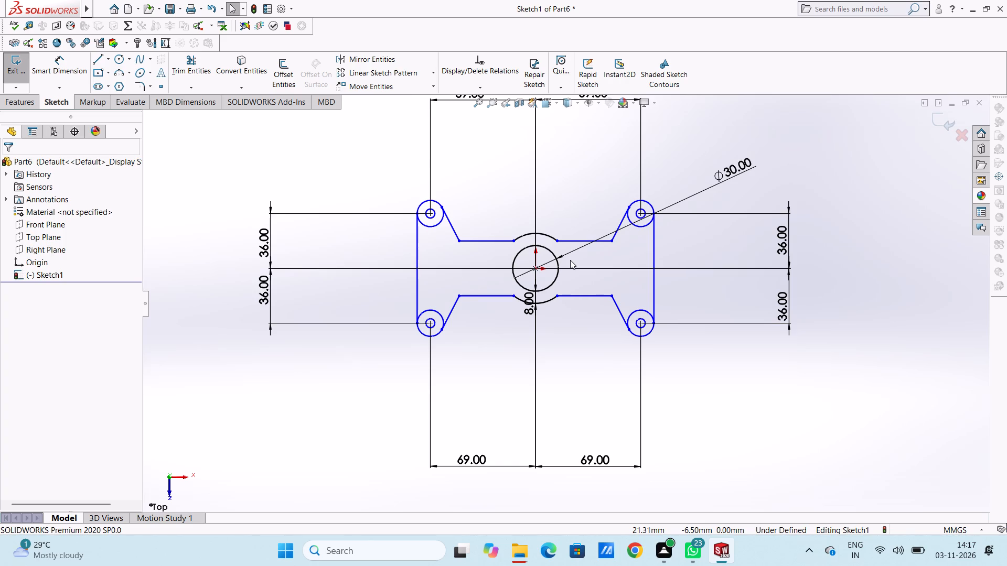
click(69, 67)
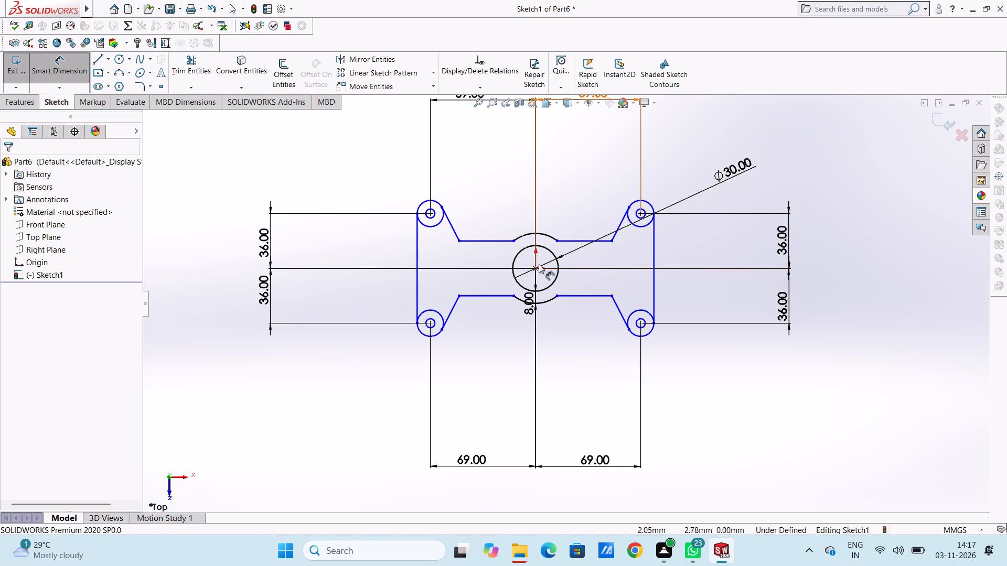
click(535, 267)
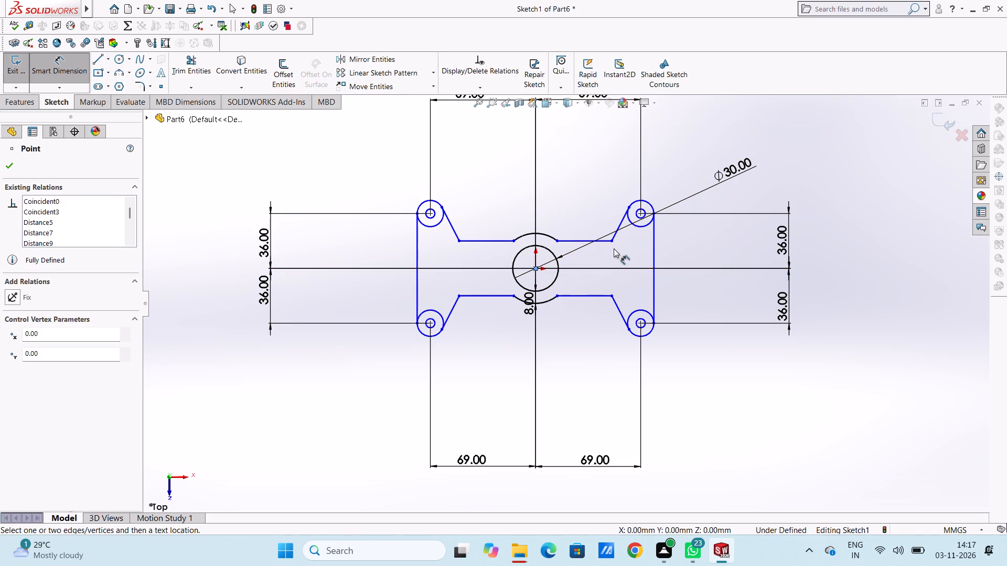
click(611, 242)
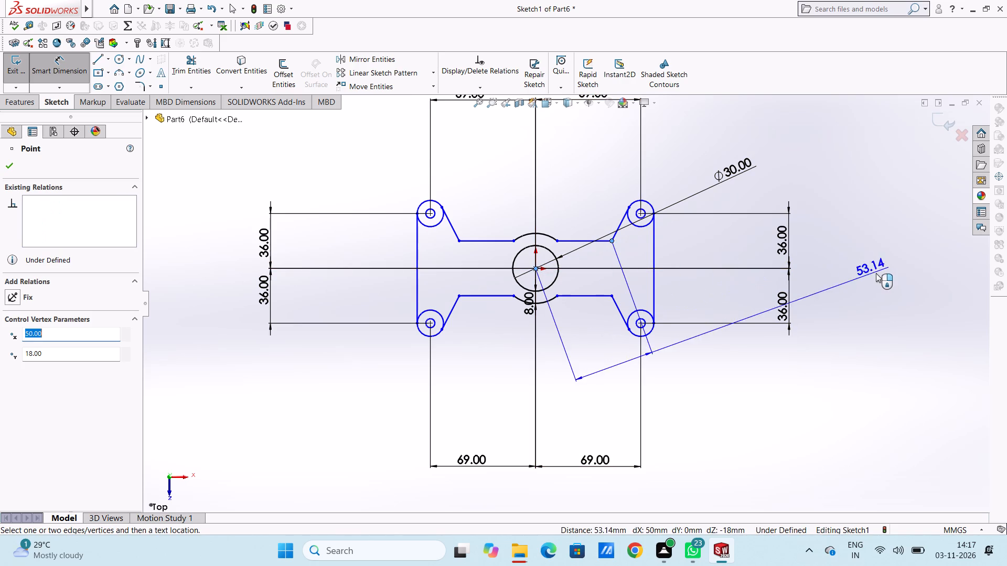
click(879, 246)
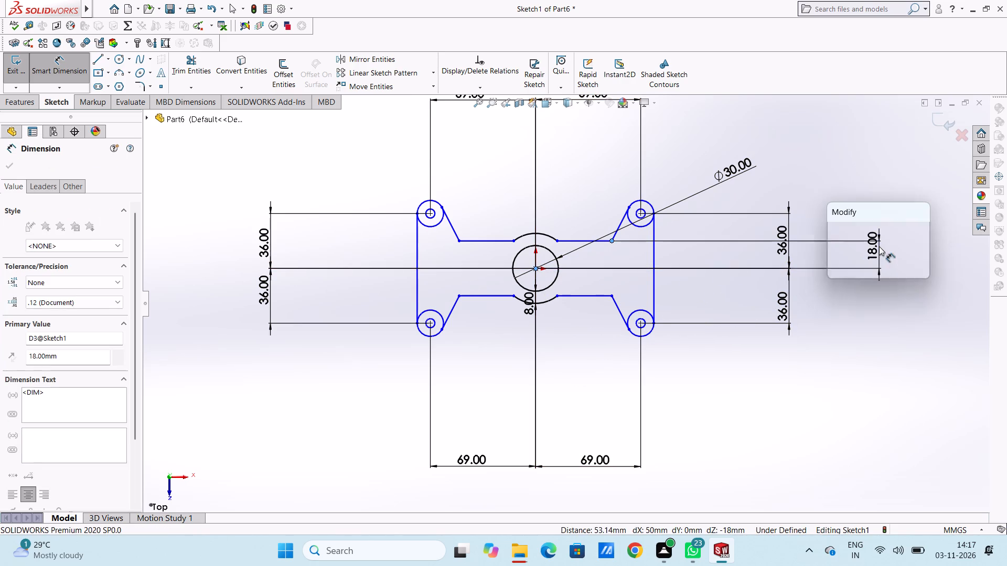
click(837, 227)
click(831, 214)
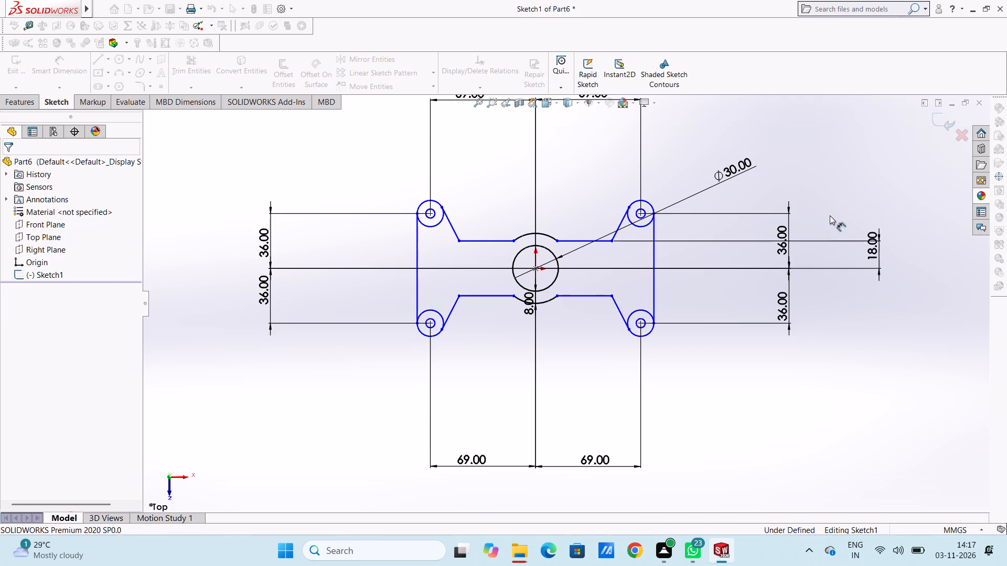
Dimension the vertical distance between the origin and the outer endpoint of the upper-left horizontal line.
click(534, 268)
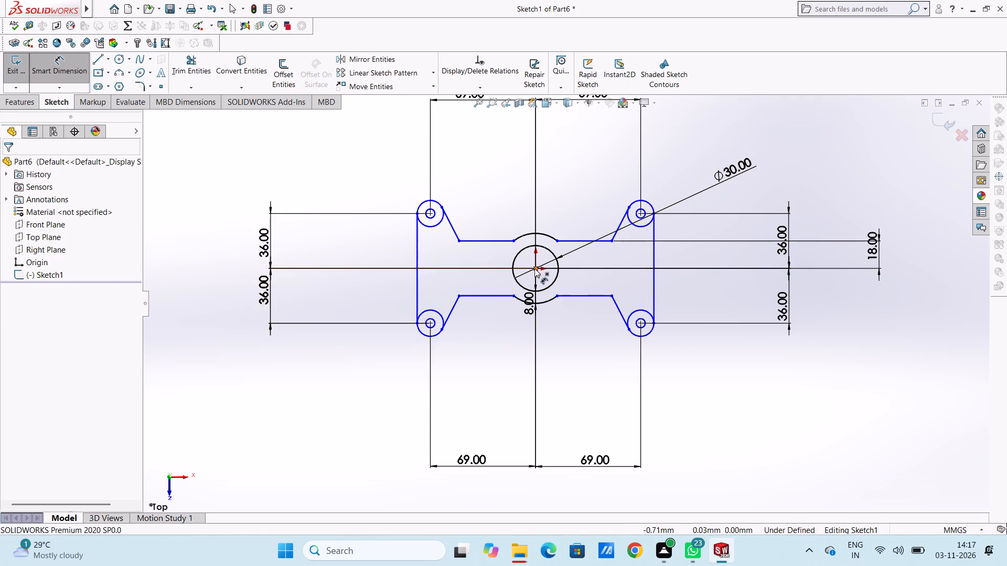
click(460, 242)
scroll(303, 273, up, 3)
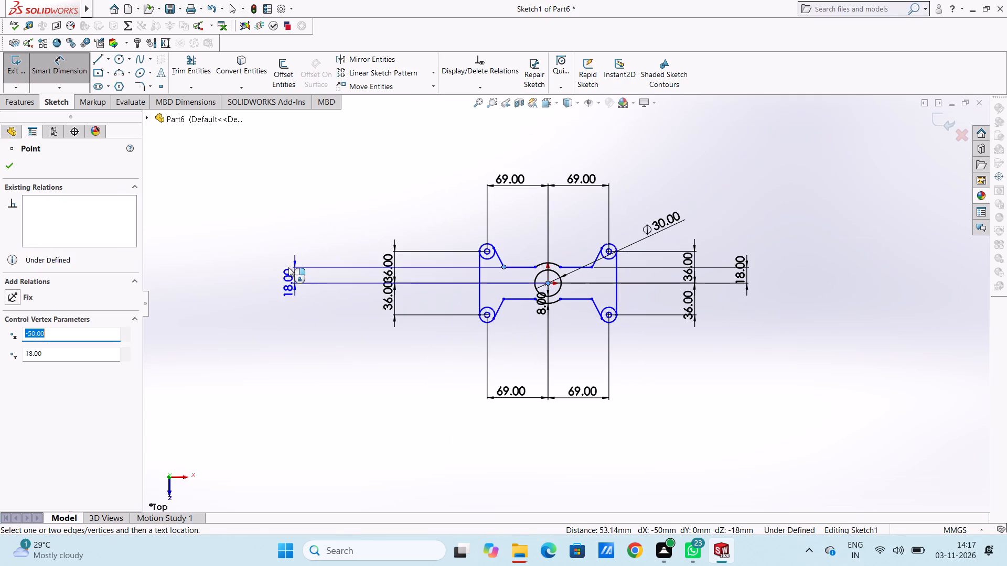
click(315, 275)
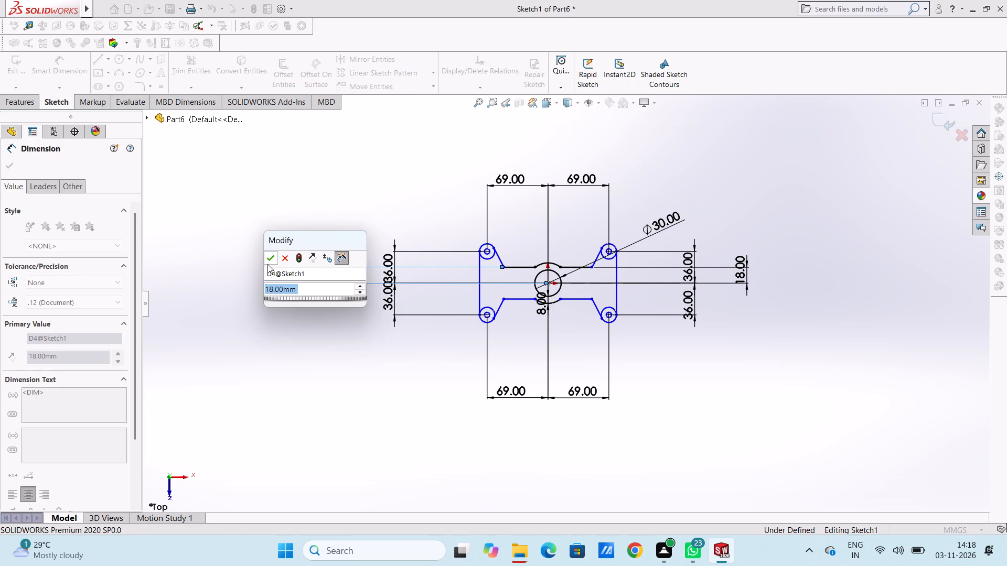
click(268, 259)
click(274, 251)
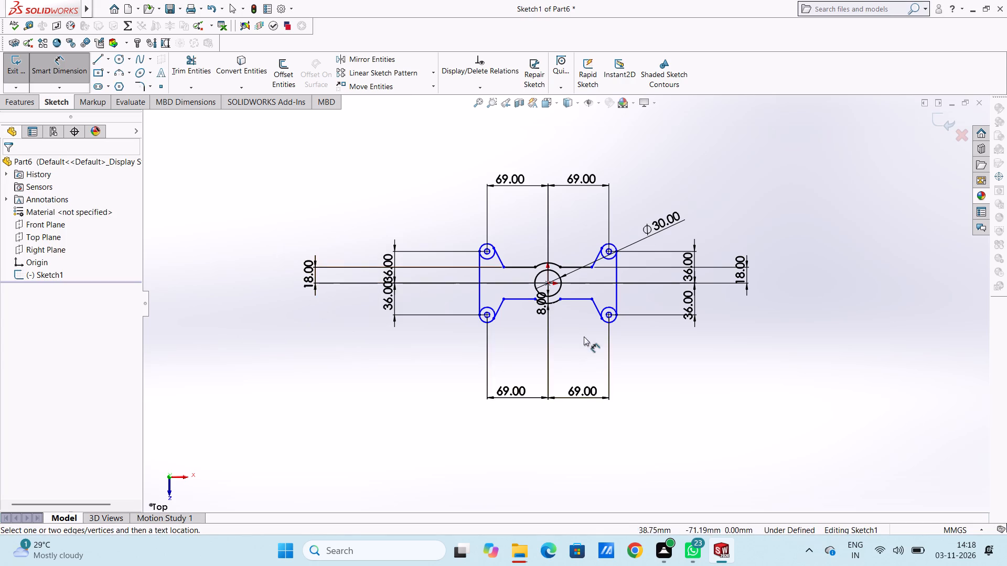
Dimension the vertical distance between the origin and the lower-right horizontal line's inner endpoint at the central arc.
scroll(580, 297, down, 4)
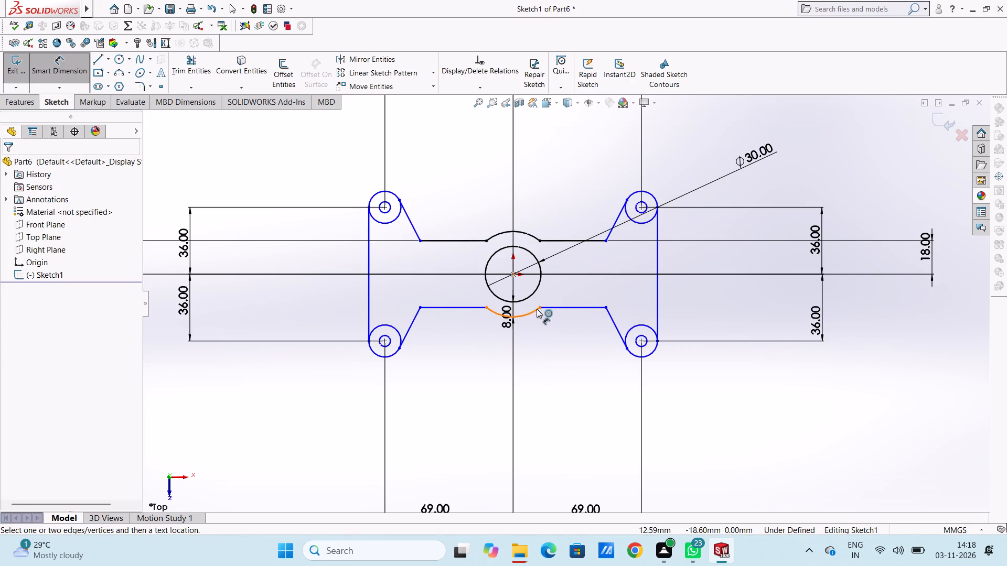
click(512, 276)
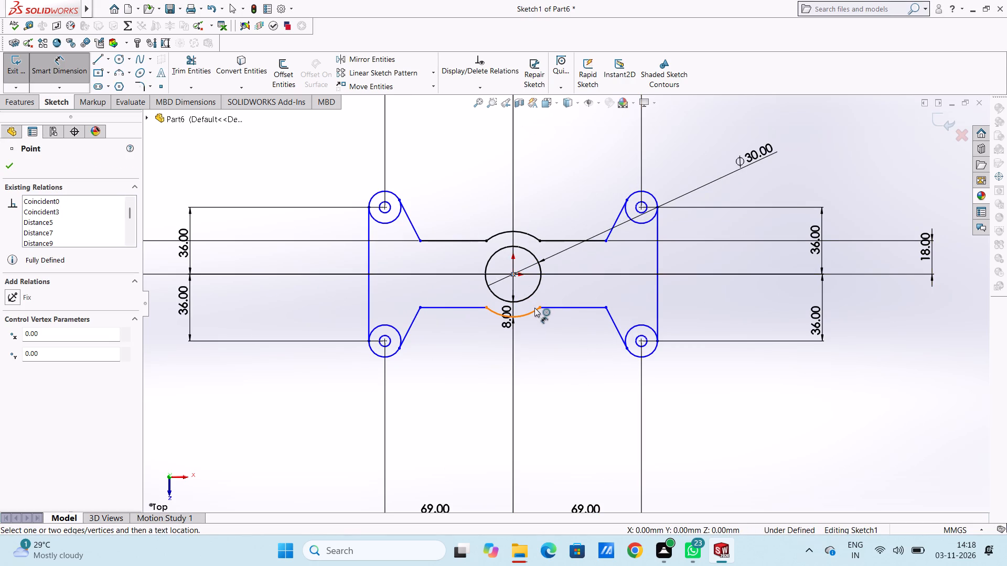
click(540, 307)
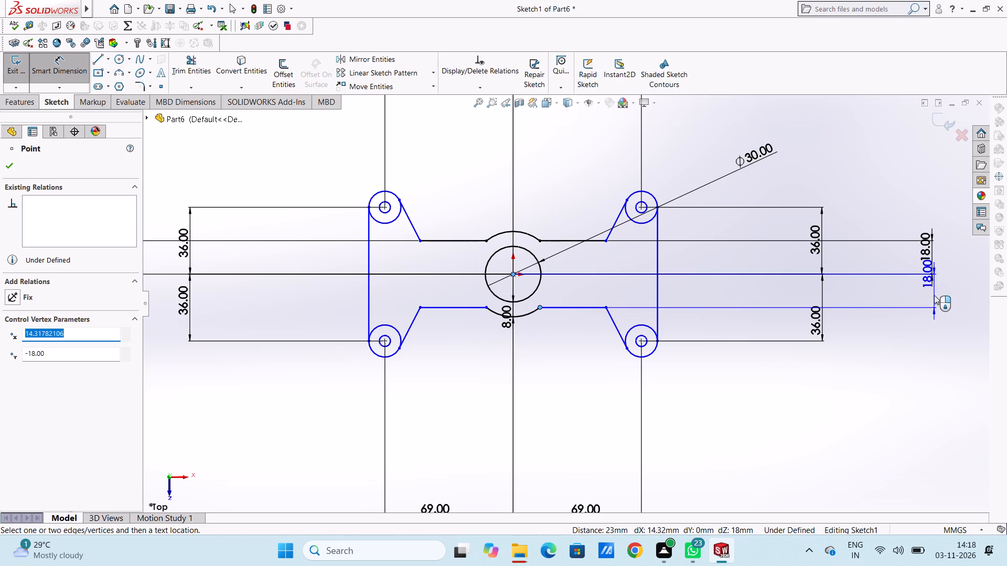
click(948, 290)
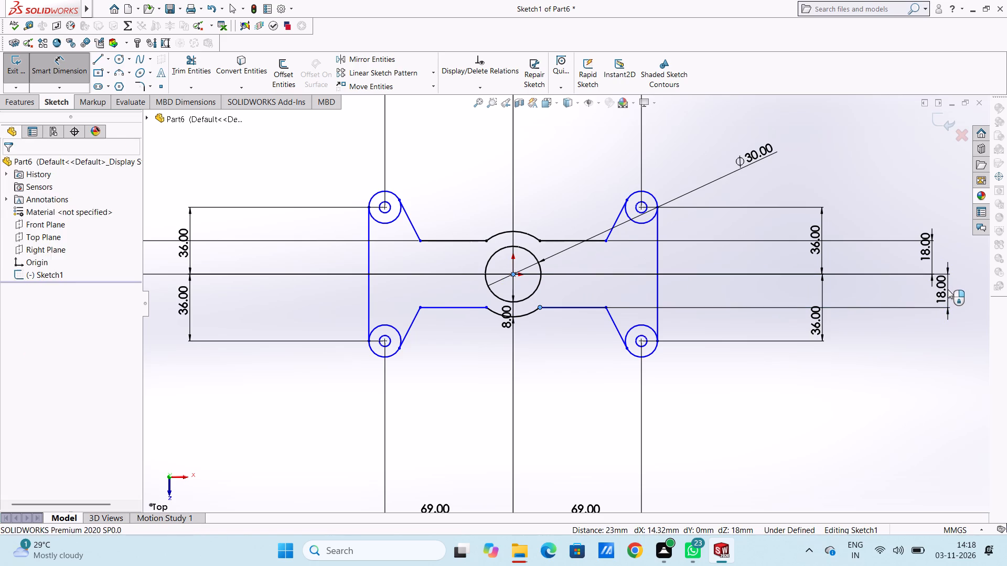
click(902, 275)
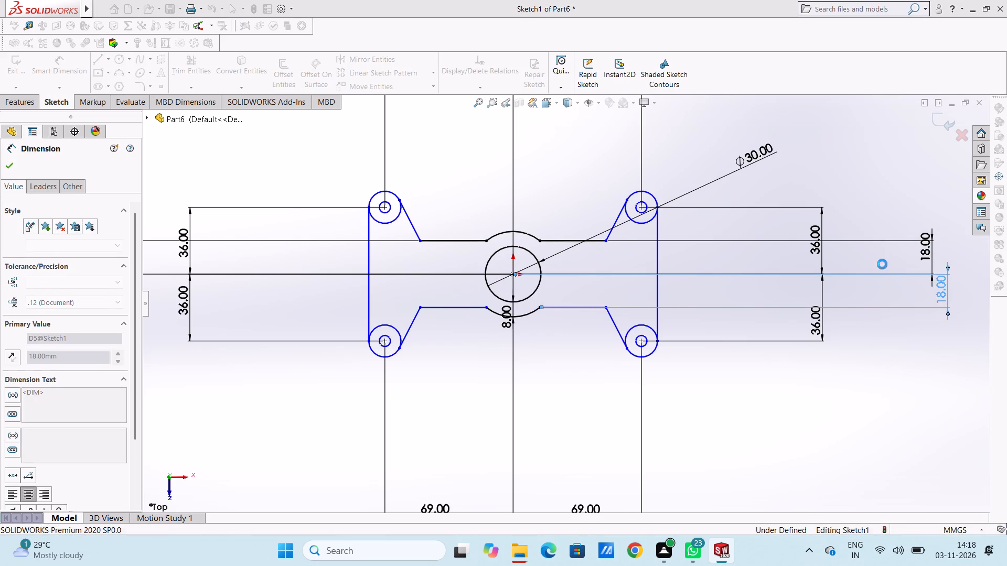
click(880, 258)
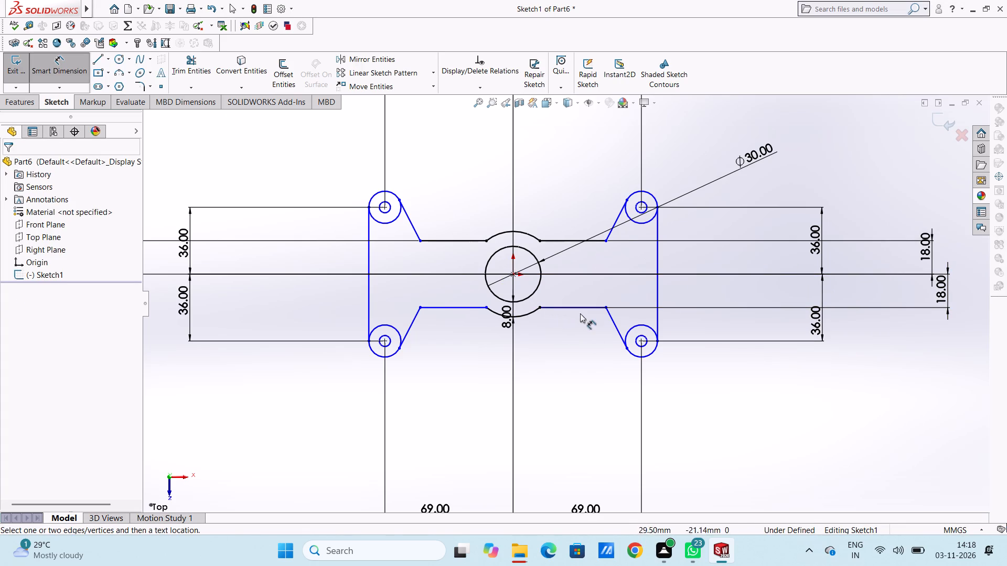
Dimension the vertical distance between the origin and the outer endpoint of the lower-left horizontal line.
click(421, 308)
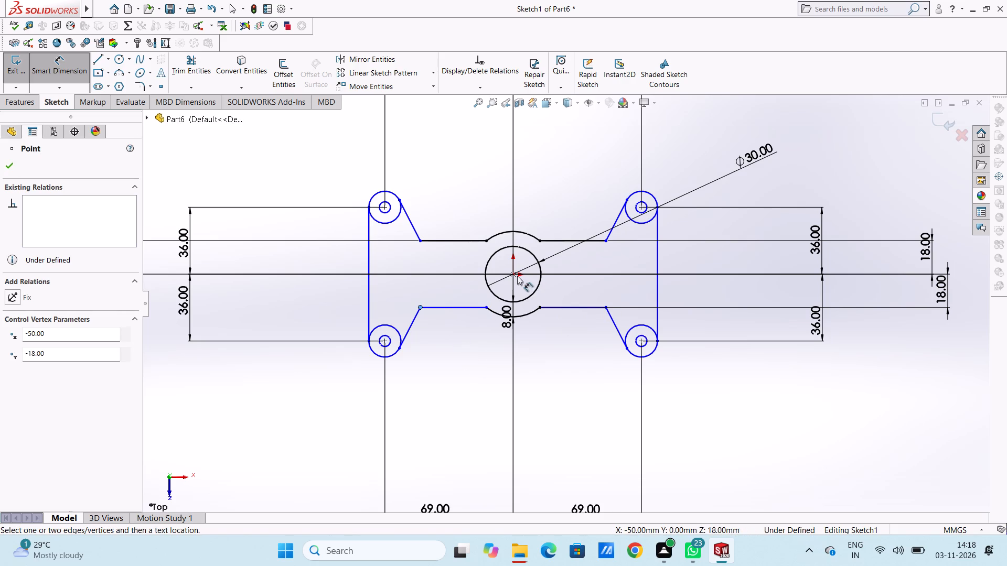
click(513, 276)
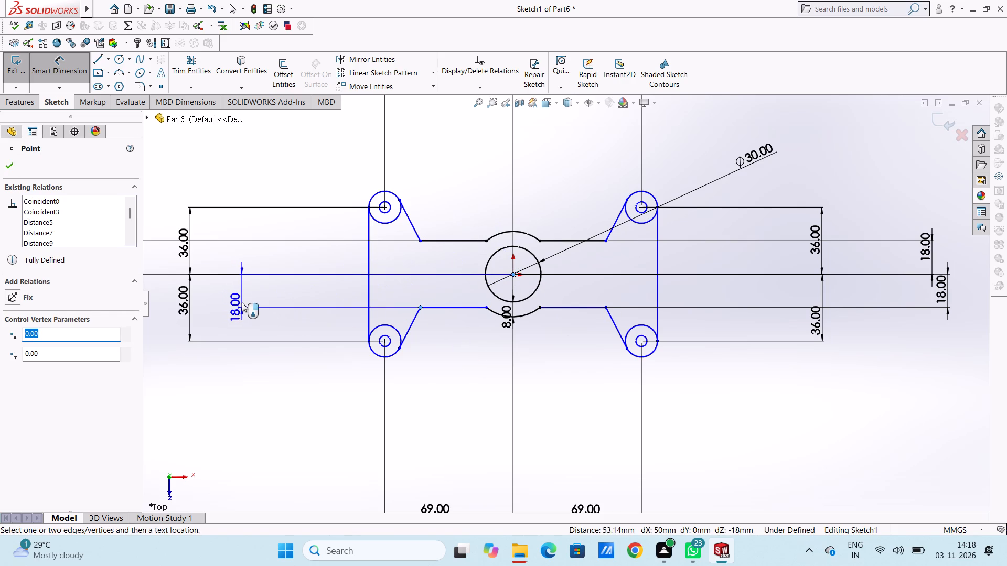
scroll(242, 302, up, 3)
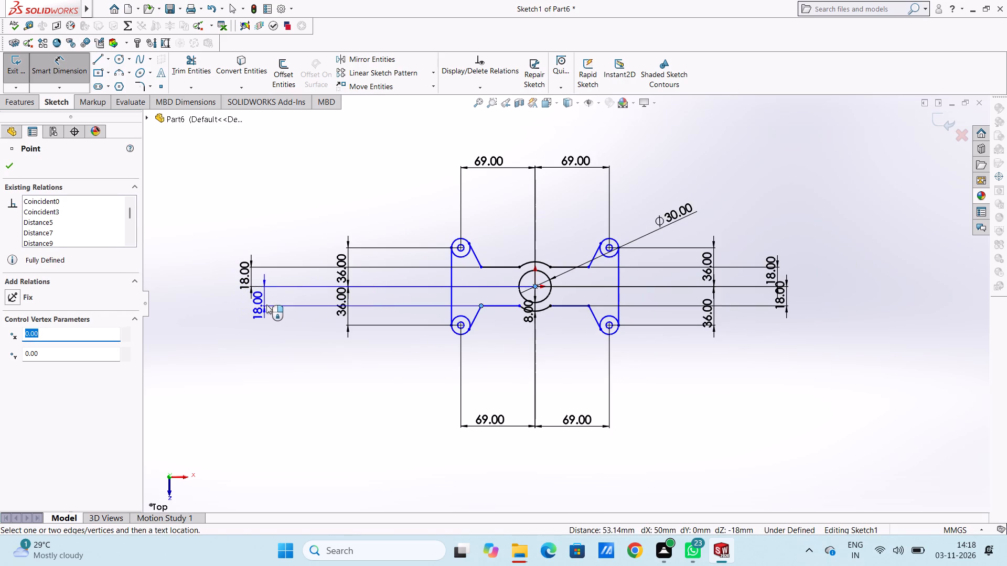
click(266, 304)
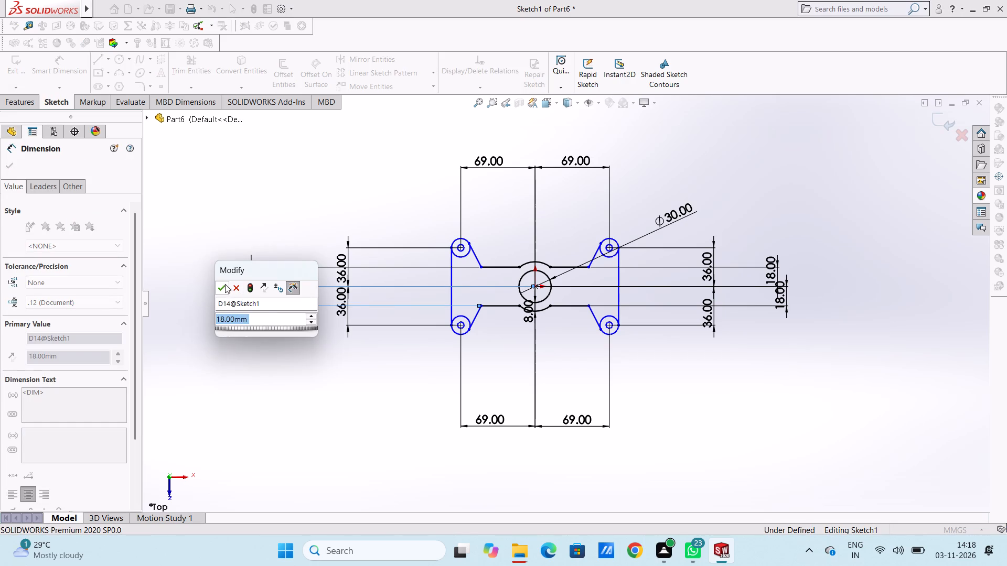
click(225, 284)
click(217, 259)
Dimension the upper-left outer corner circle with a diameter of 12 mm.
scroll(542, 288, down, 3)
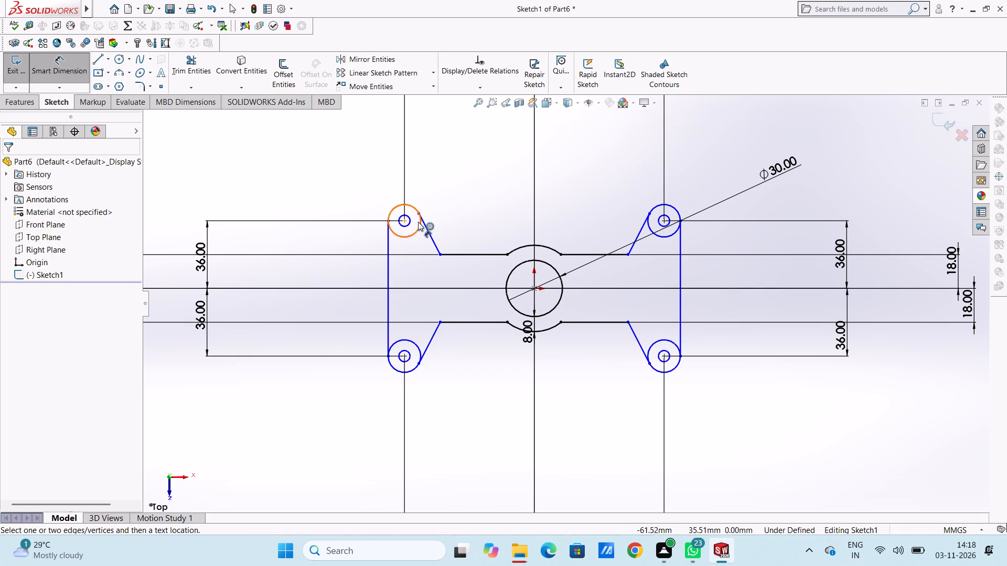
click(410, 205)
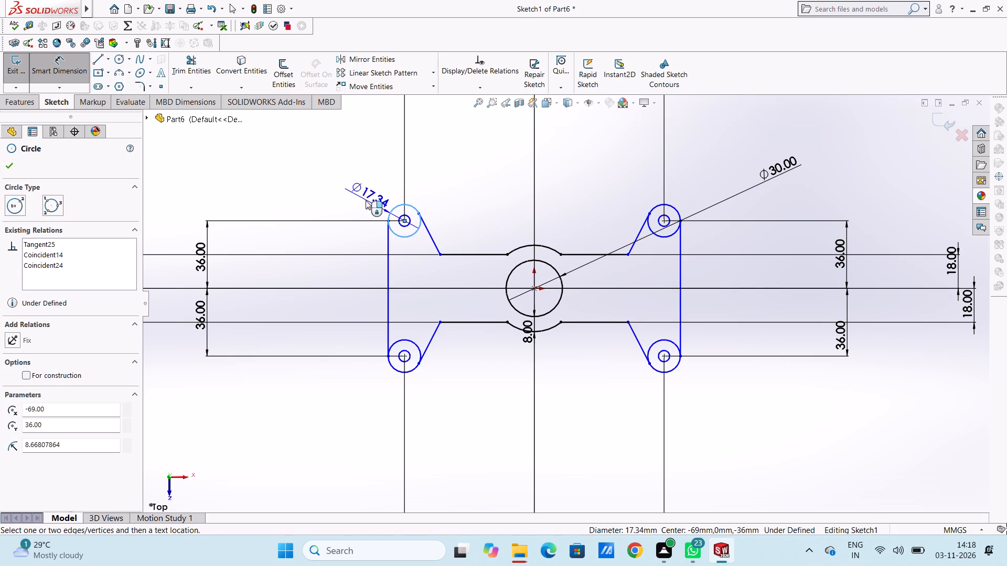
scroll(369, 171, up, 3)
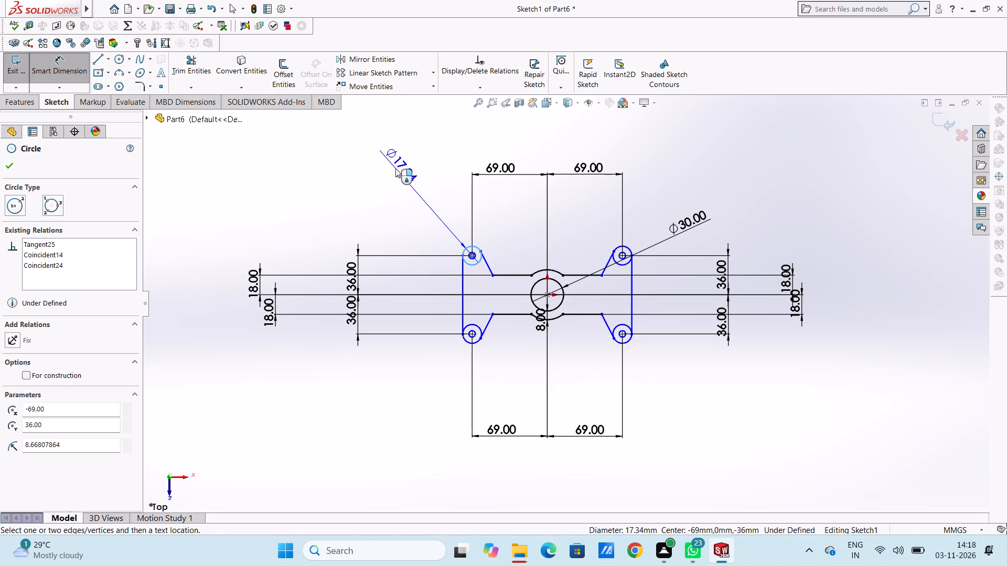
click(395, 168)
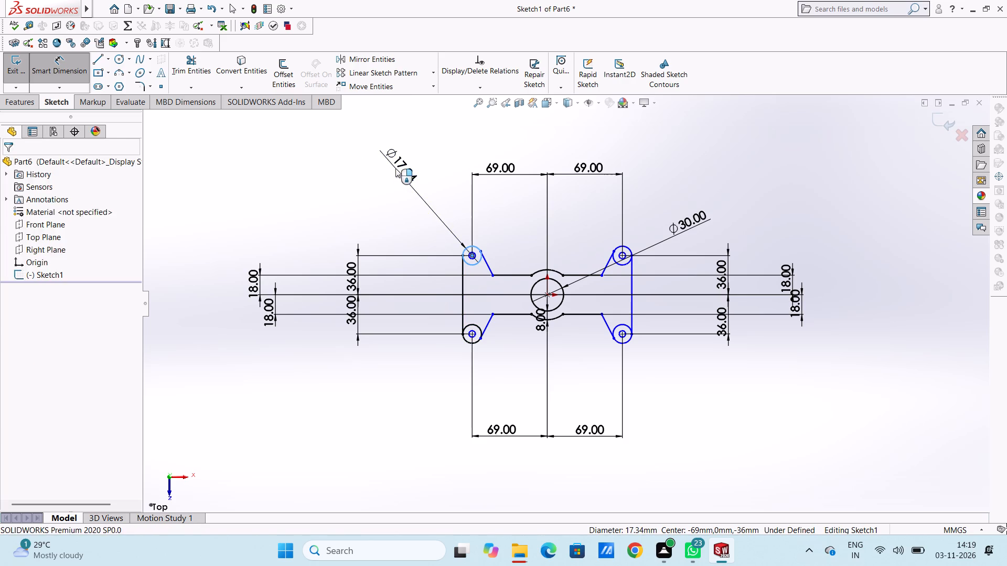
text(12)
key(Return)
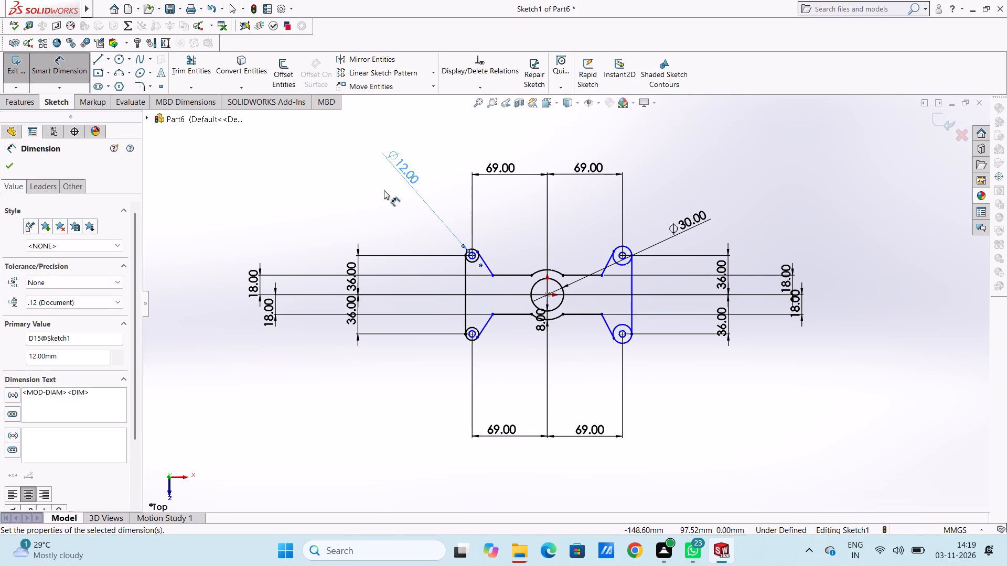
click(383, 190)
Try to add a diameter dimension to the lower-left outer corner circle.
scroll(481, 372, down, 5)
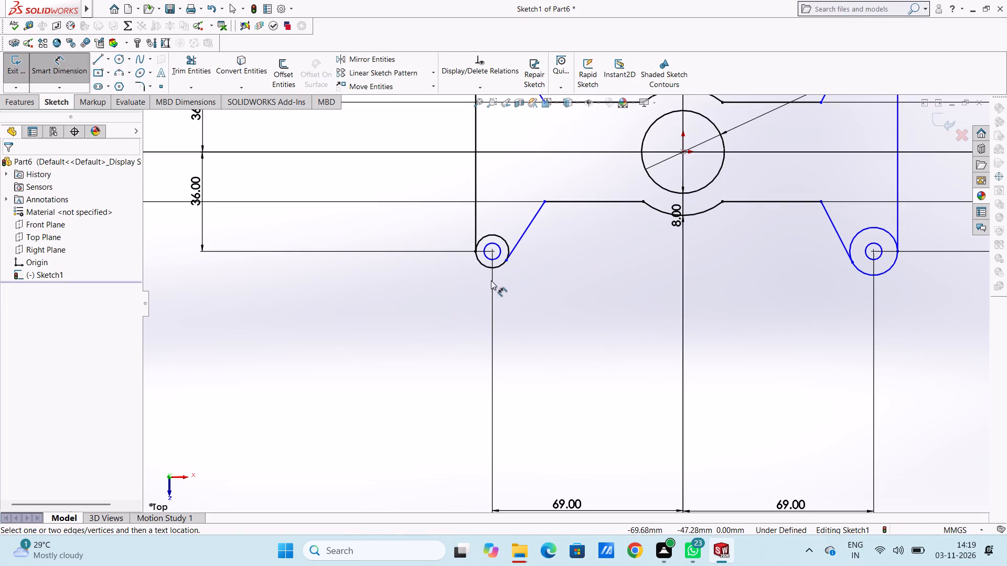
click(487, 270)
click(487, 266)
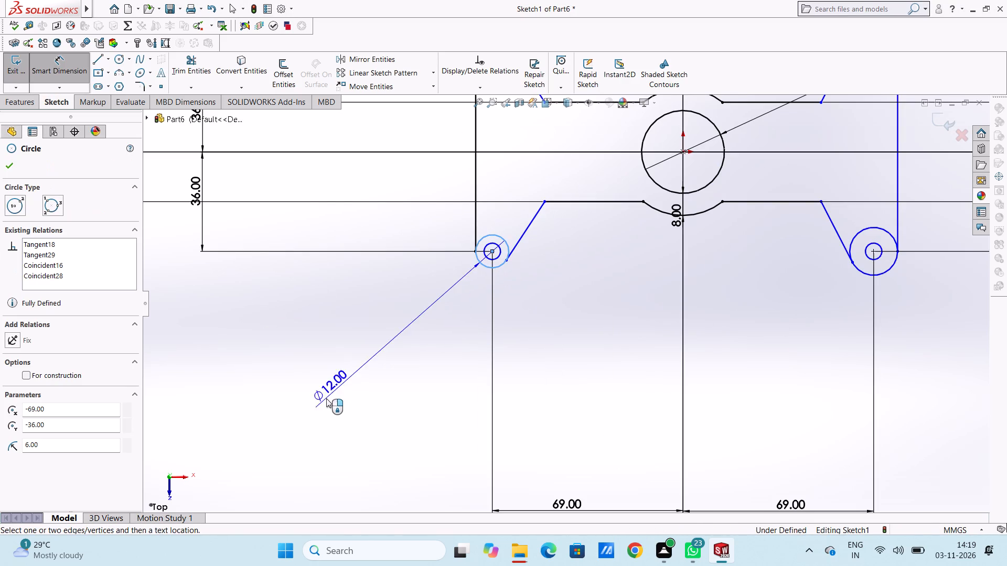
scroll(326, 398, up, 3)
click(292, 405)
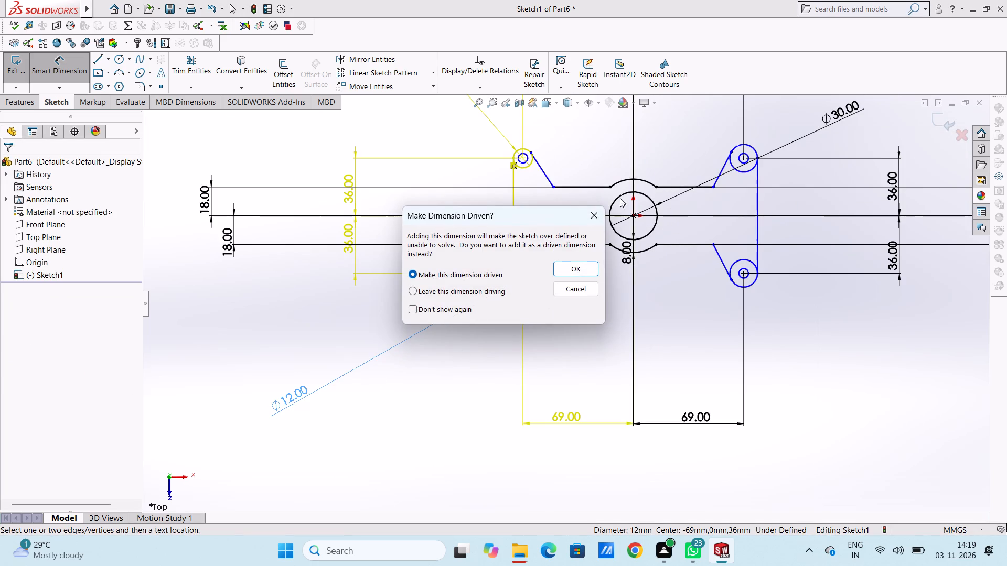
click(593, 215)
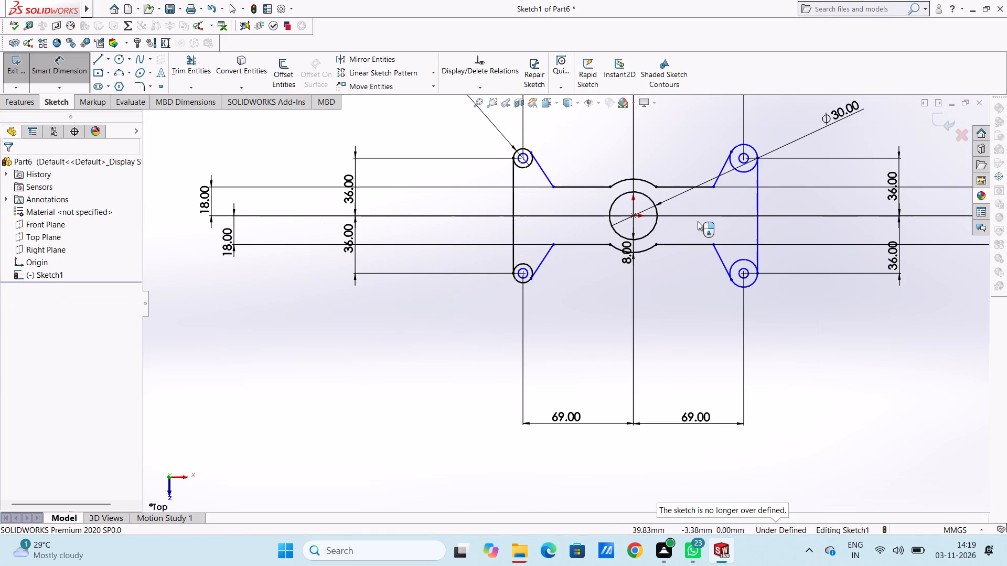
Dimension the upper-right outer corner circle with a diameter of 12 mm.
scroll(717, 159, up, 5)
scroll(645, 231, down, 6)
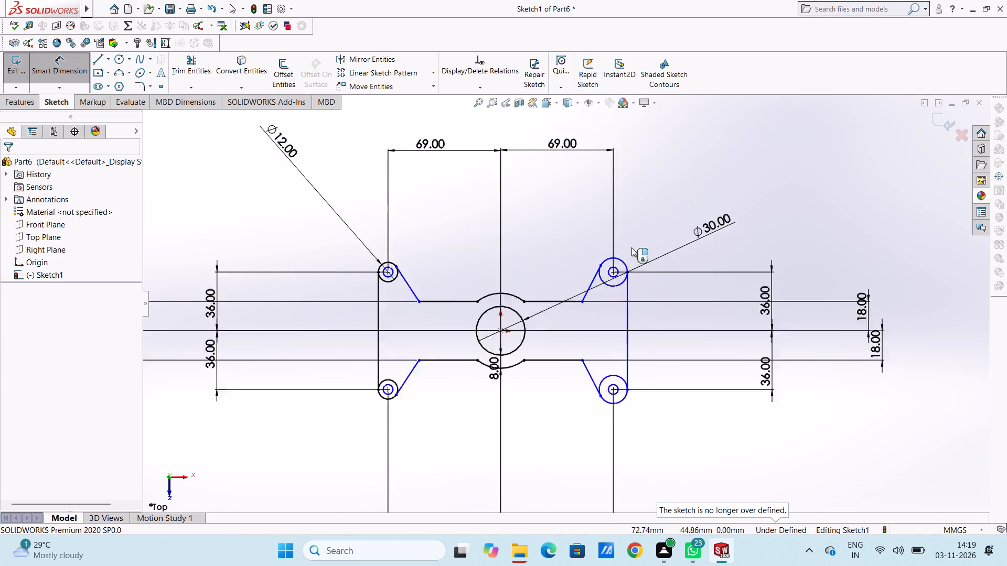
click(619, 267)
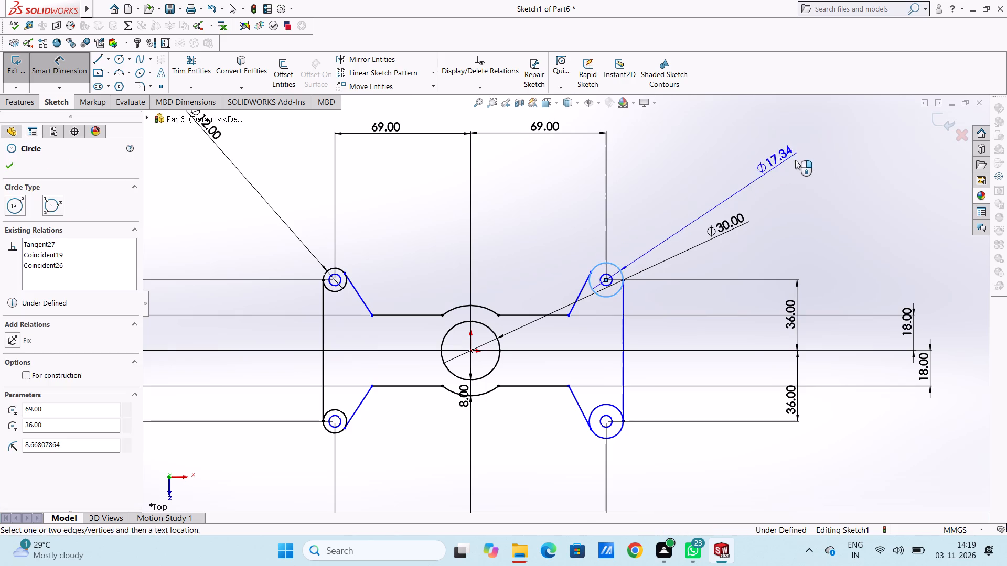
click(796, 159)
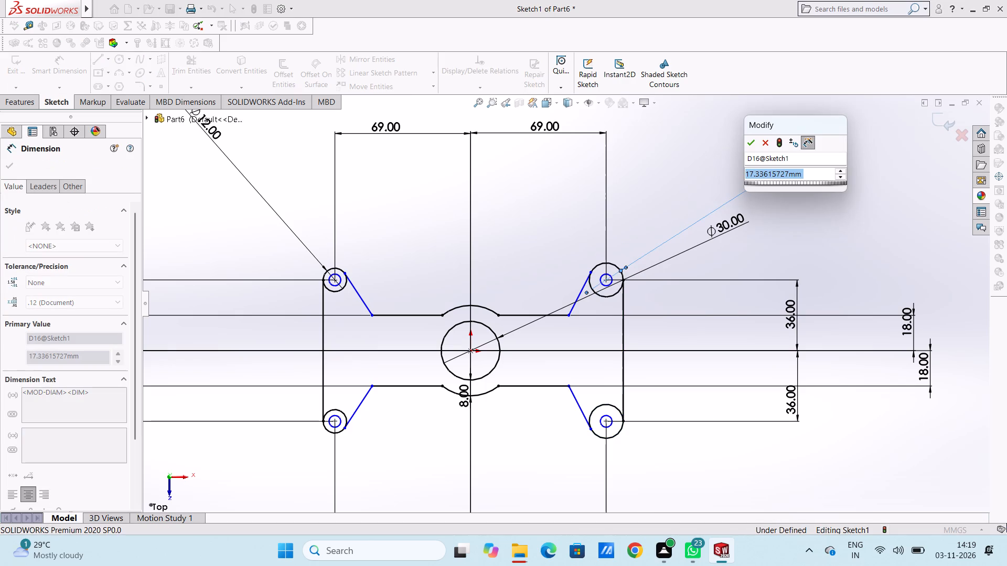
text(12)
key(Return)
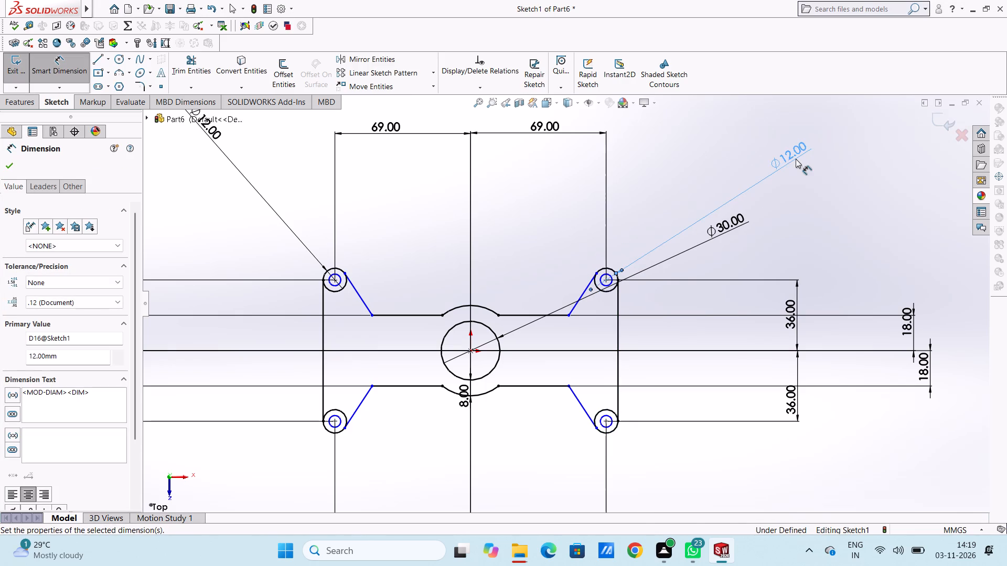
click(699, 180)
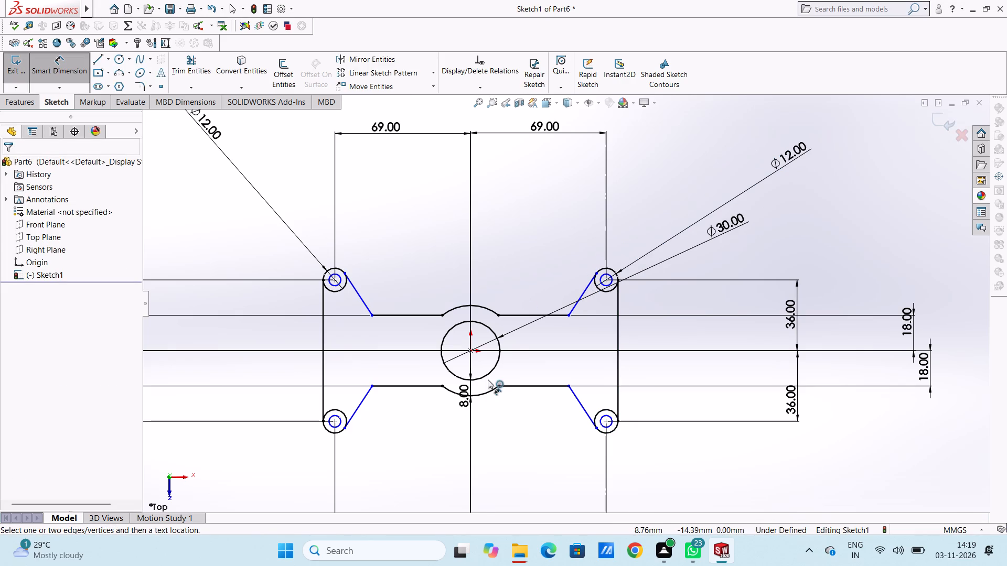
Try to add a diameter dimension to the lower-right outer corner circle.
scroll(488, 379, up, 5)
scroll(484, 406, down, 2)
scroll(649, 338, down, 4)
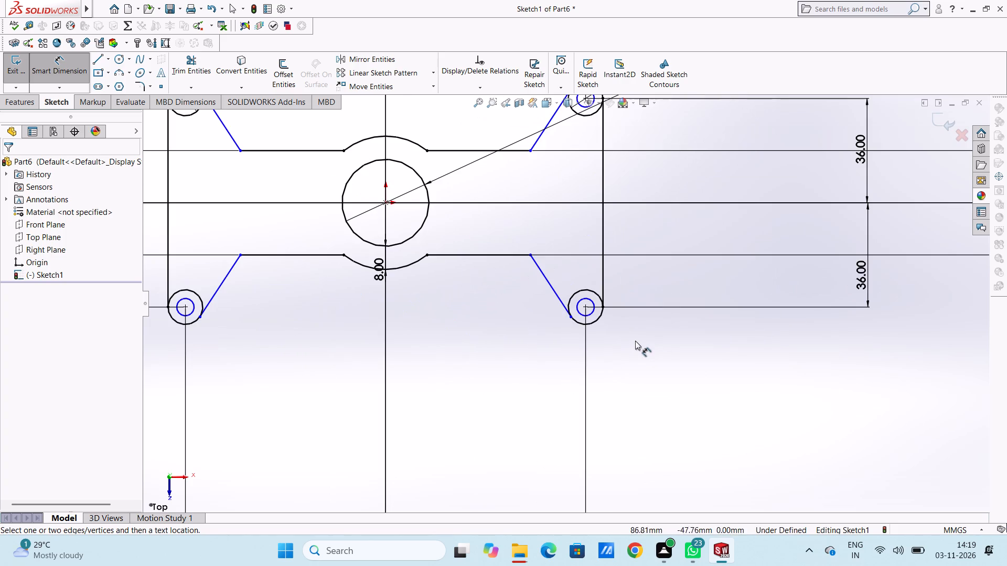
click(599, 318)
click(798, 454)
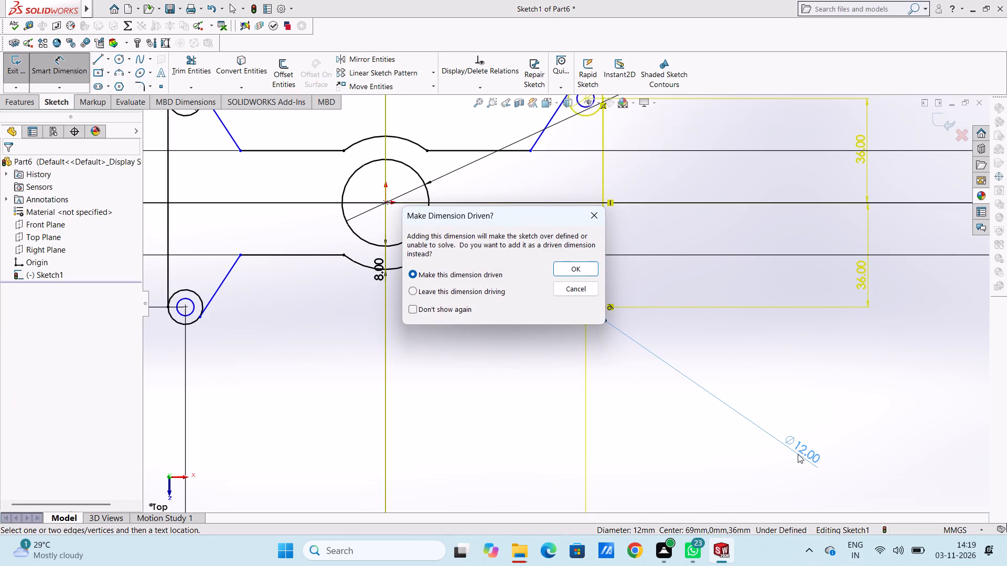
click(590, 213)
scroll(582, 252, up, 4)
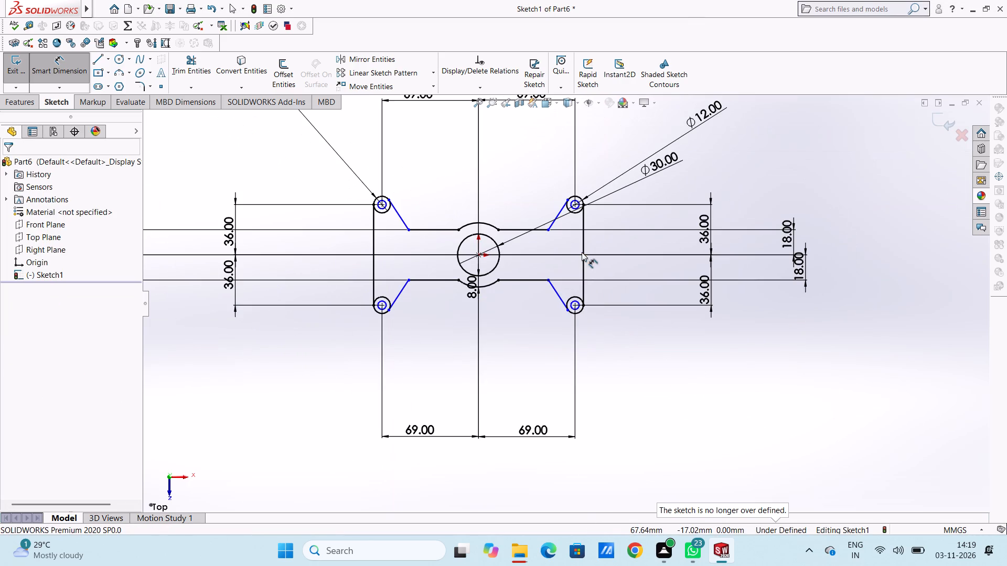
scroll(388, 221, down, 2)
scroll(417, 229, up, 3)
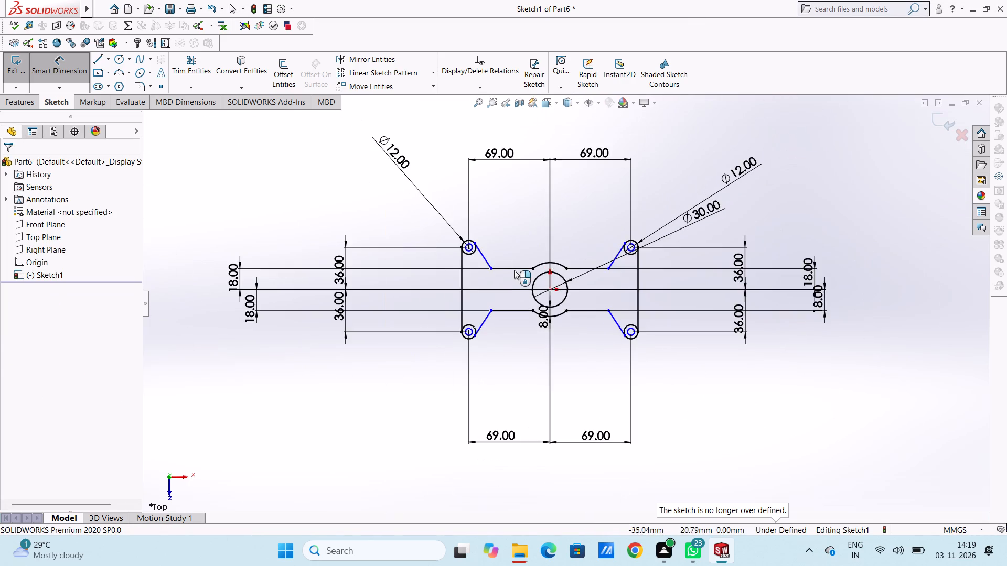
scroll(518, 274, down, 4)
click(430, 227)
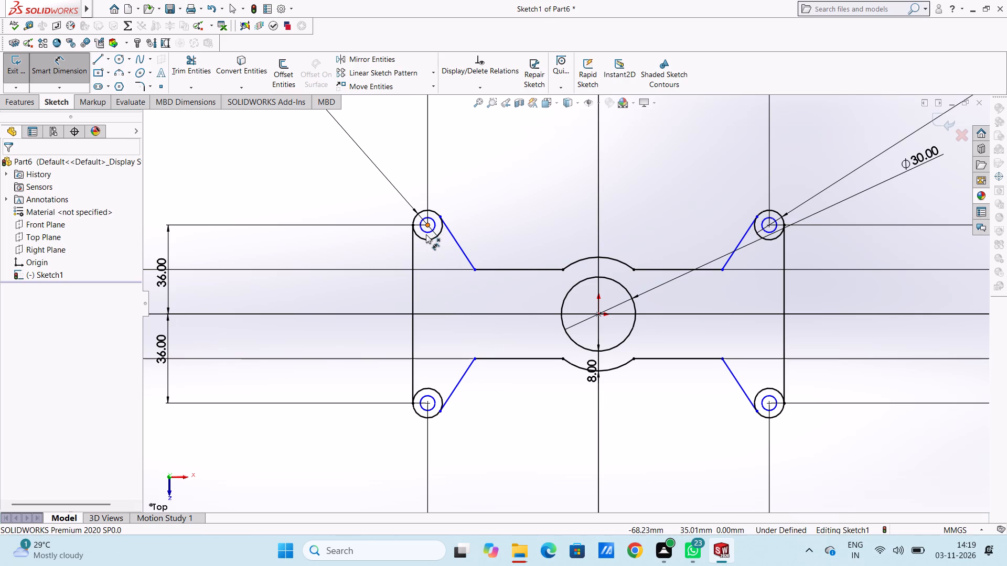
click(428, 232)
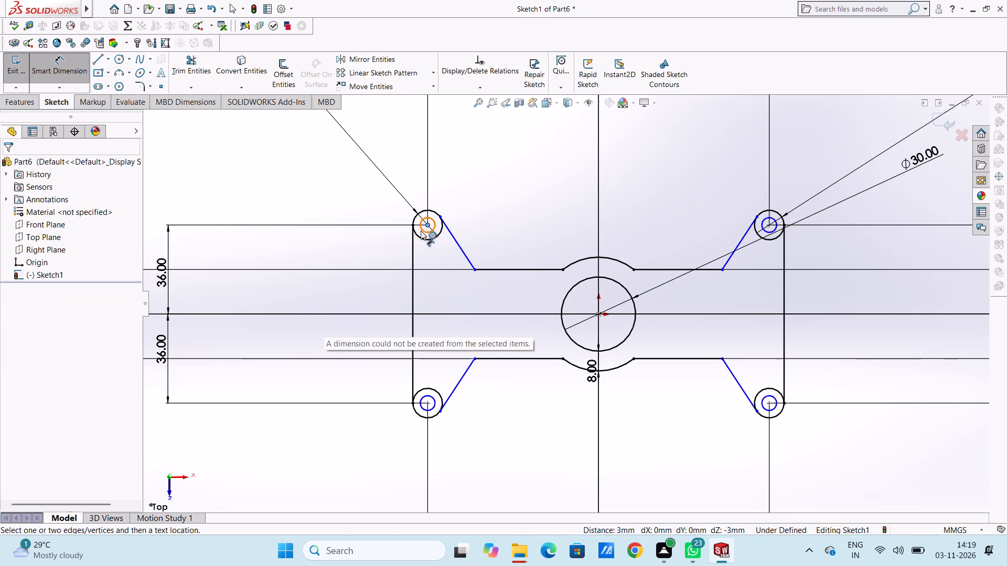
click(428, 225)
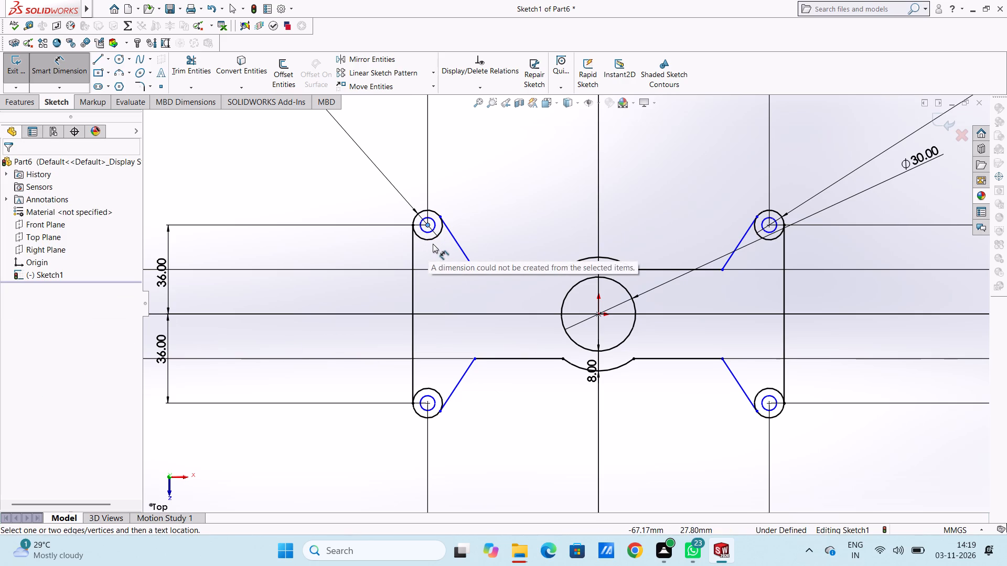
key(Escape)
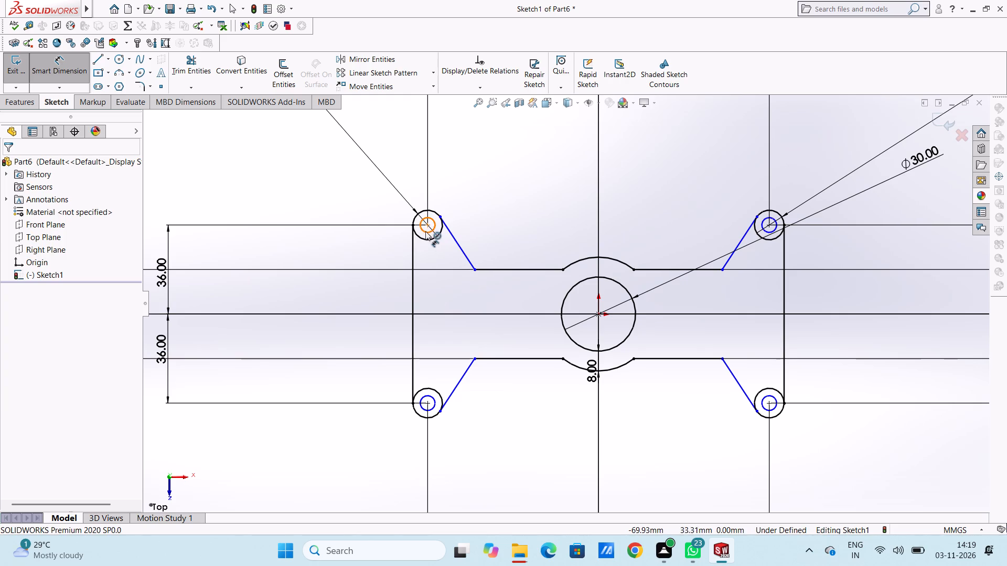
Dimension the upper-left inner corner circle with a diameter of 6 mm.
click(426, 230)
scroll(333, 254, up, 3)
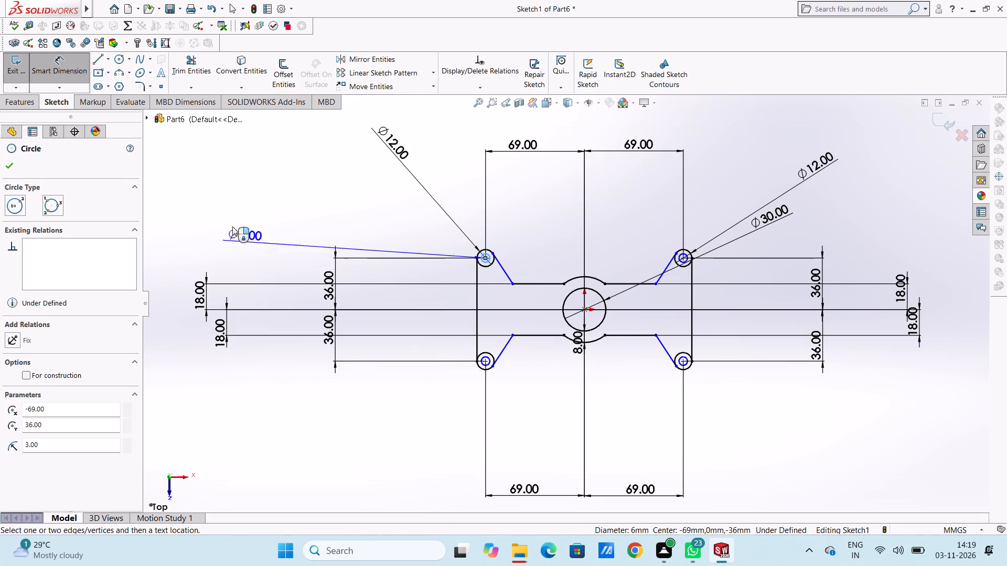
click(231, 203)
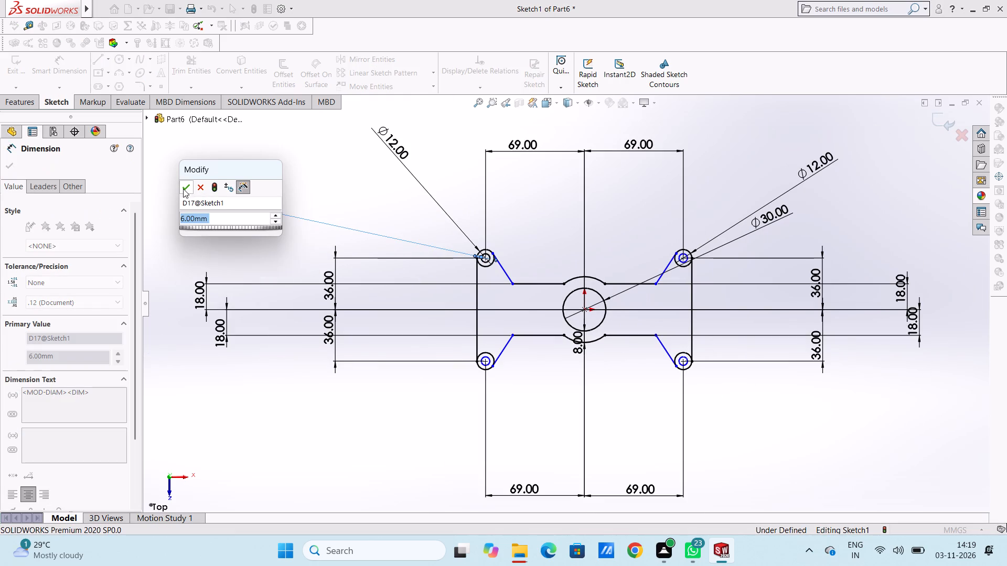
click(183, 188)
click(183, 191)
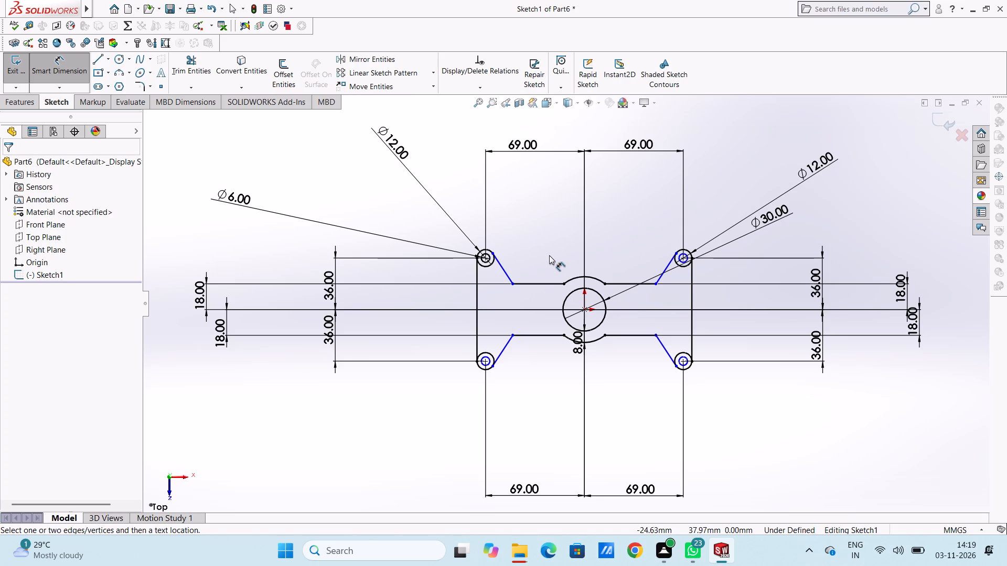
Dimension the upper-right inner corner circle with a diameter of 6 mm.
scroll(732, 270, down, 6)
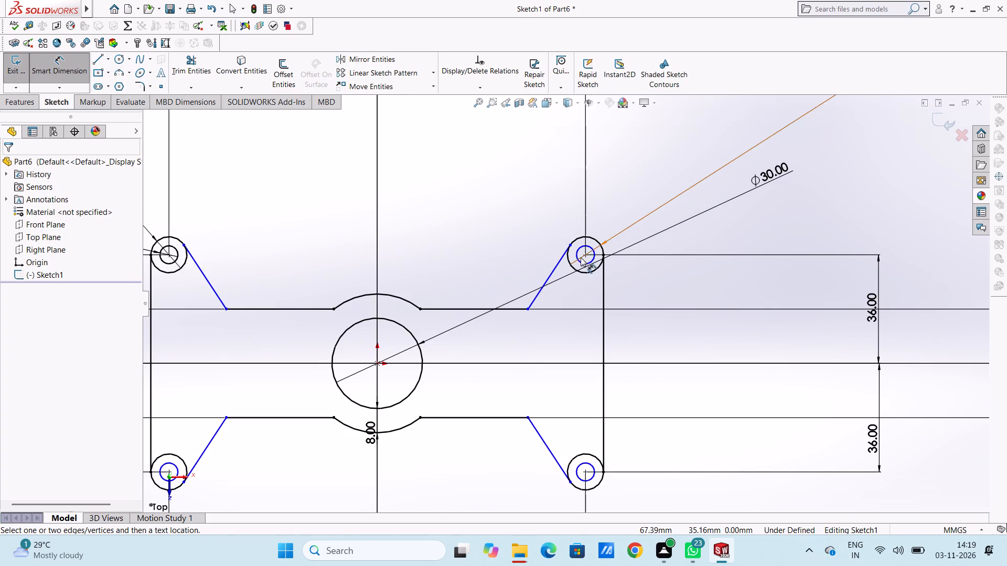
click(576, 257)
scroll(626, 204, up, 4)
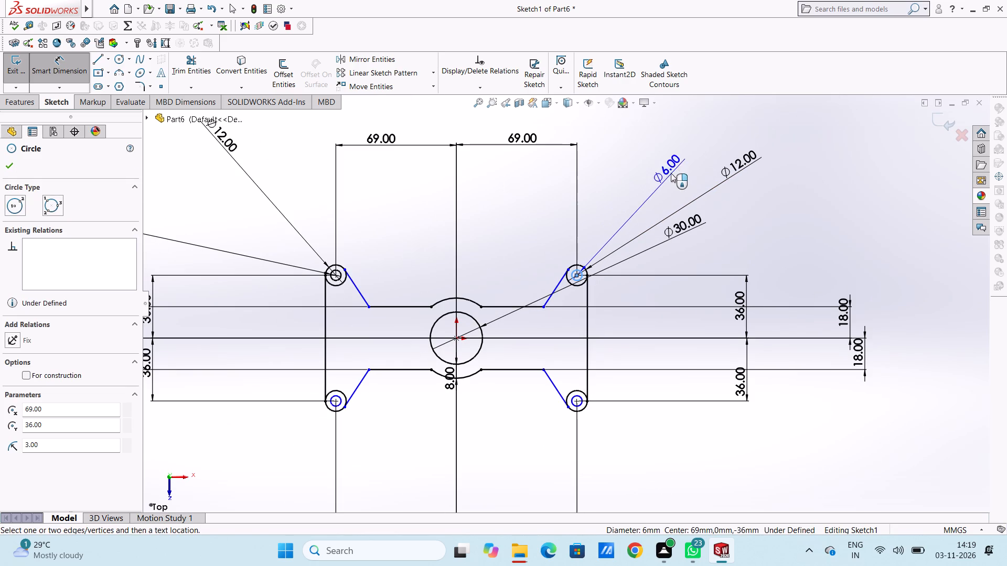
click(696, 145)
click(651, 133)
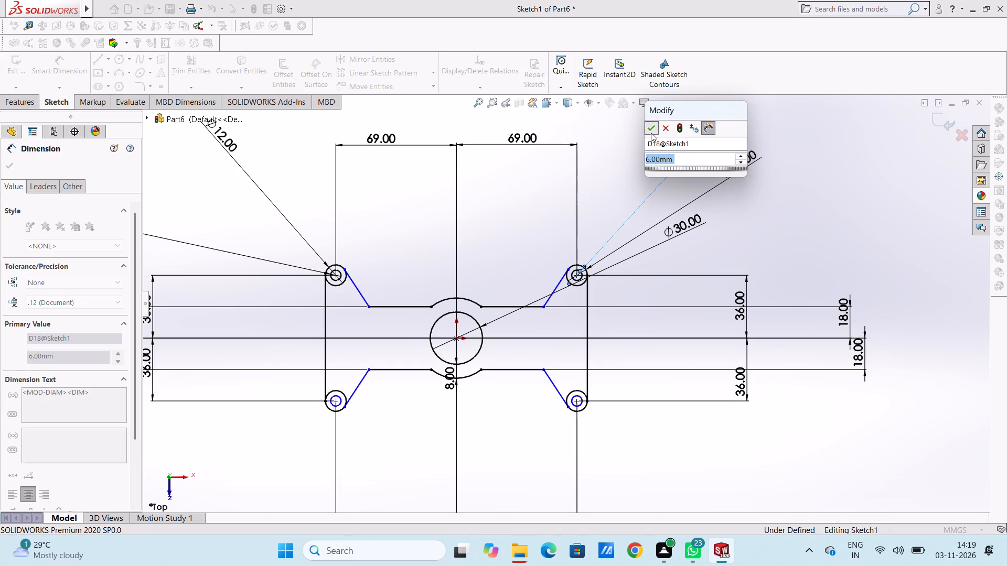
click(637, 155)
Dimension the lower-right inner corner circle with a diameter of 6 mm.
scroll(598, 444, down, 6)
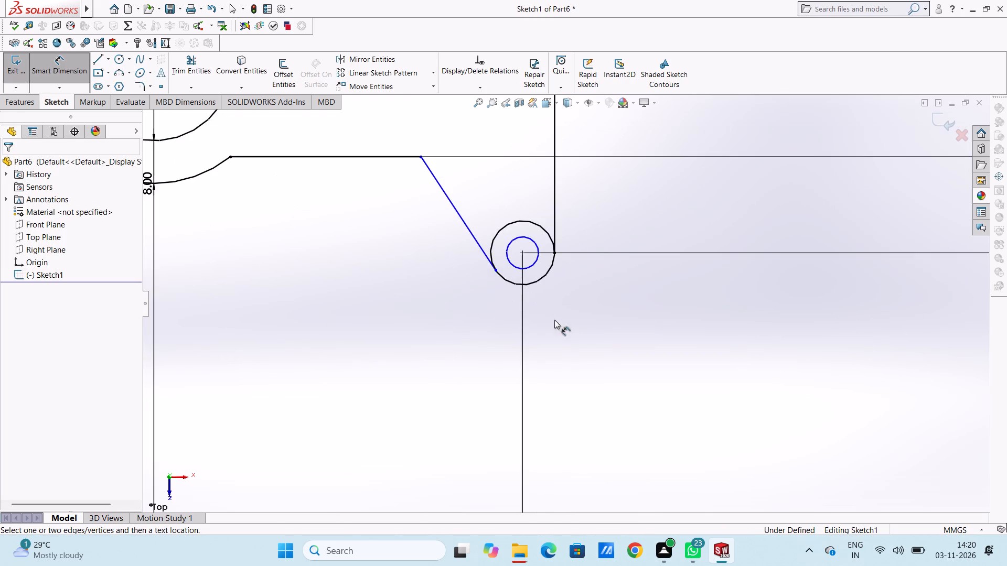
click(535, 263)
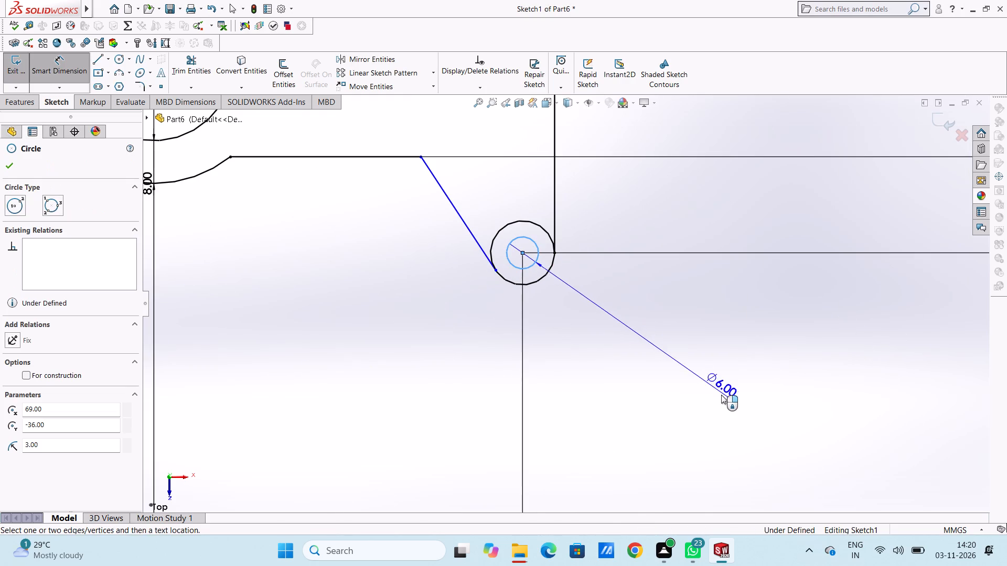
scroll(723, 396, up, 13)
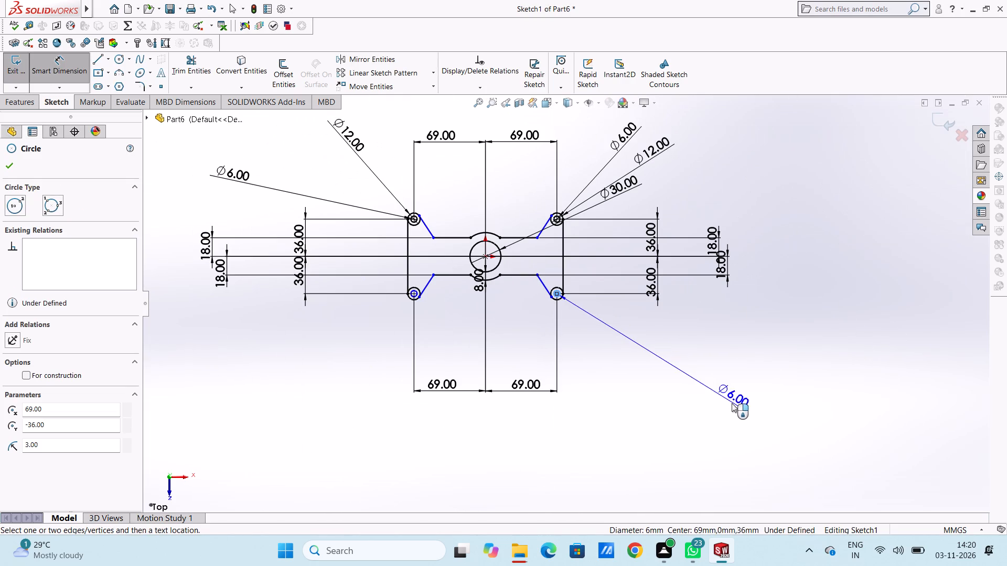
click(747, 429)
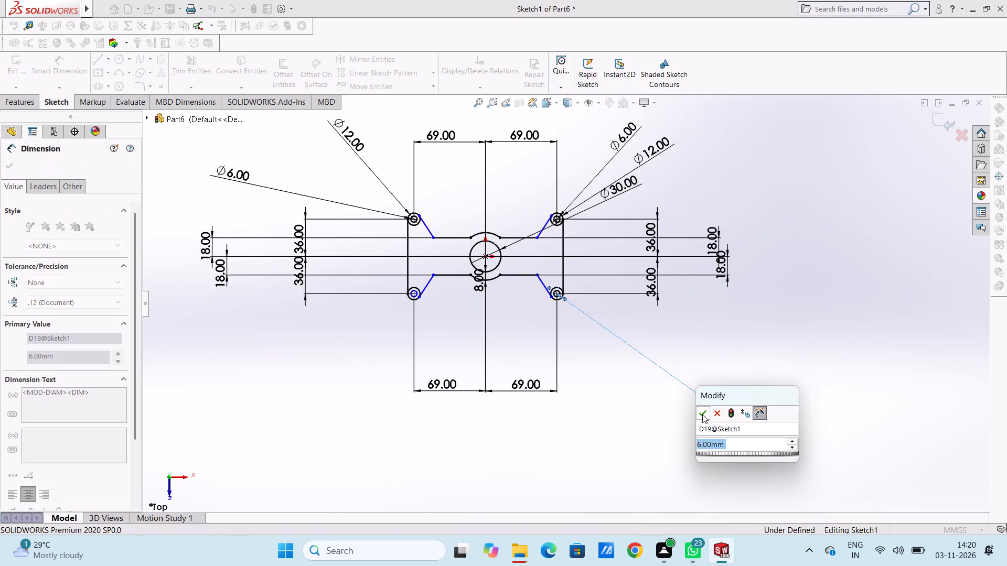
click(702, 414)
click(615, 417)
Dimension the lower-left inner corner circle with a diameter of 6 mm and leave the Smart Dimension command.
scroll(389, 299, down, 6)
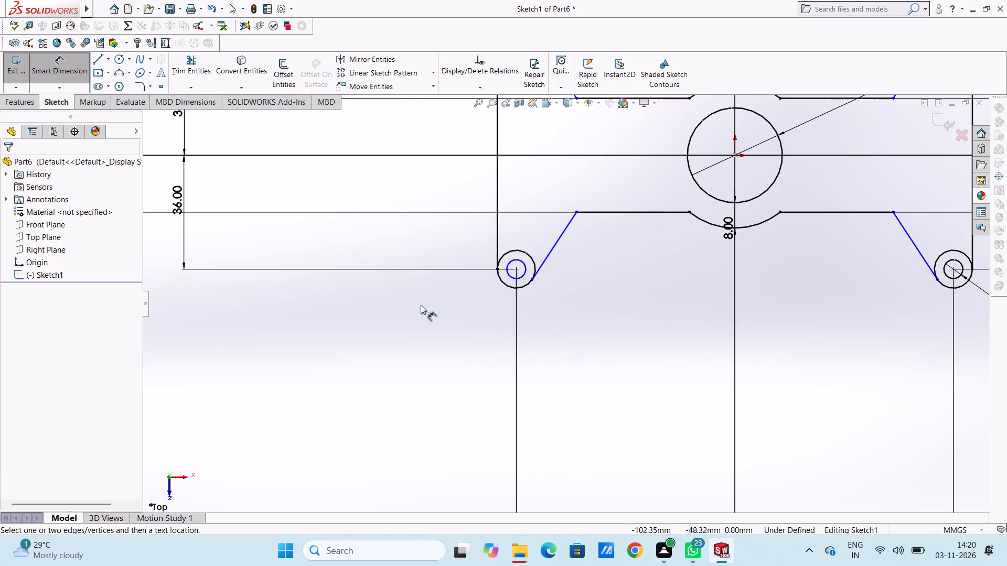
click(508, 277)
scroll(404, 363, up, 5)
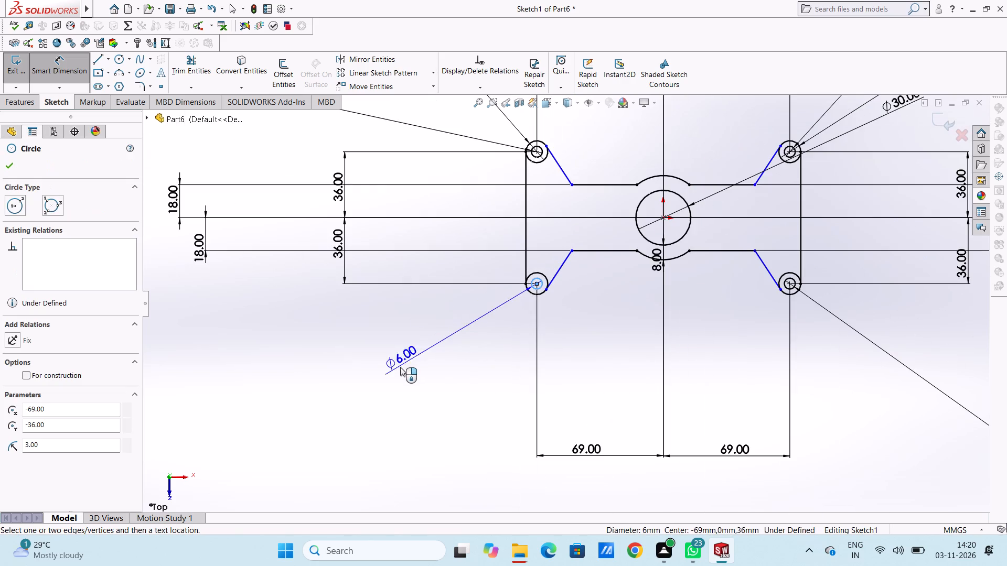
click(325, 414)
click(278, 399)
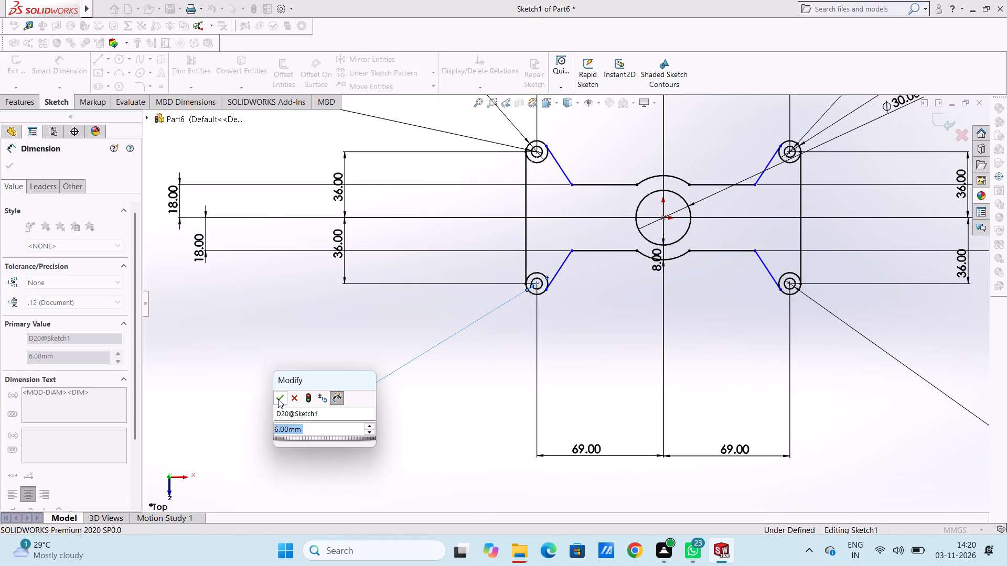
click(271, 389)
scroll(593, 266, up, 1)
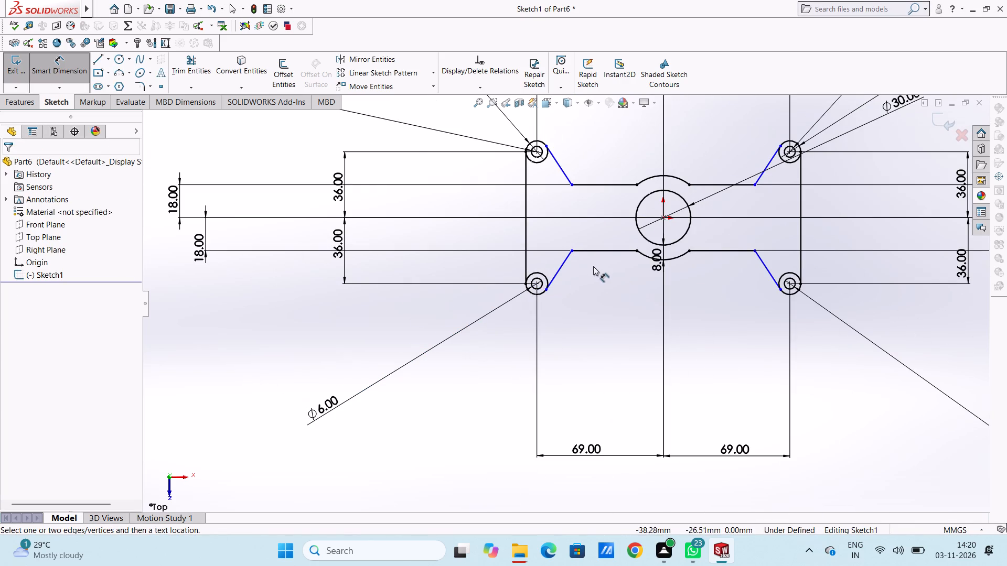
scroll(593, 266, up, 2)
scroll(597, 213, down, 5)
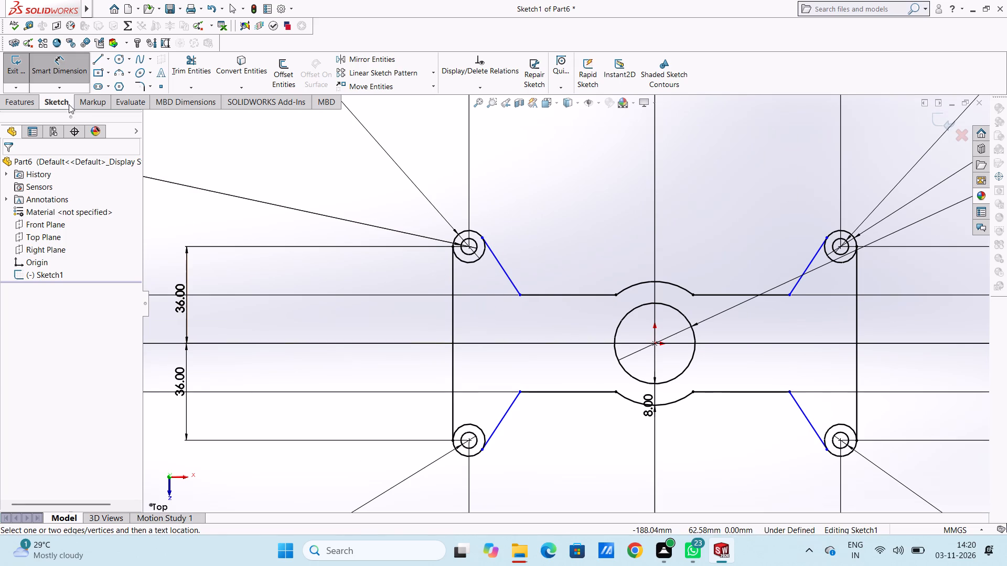
click(65, 69)
click(304, 164)
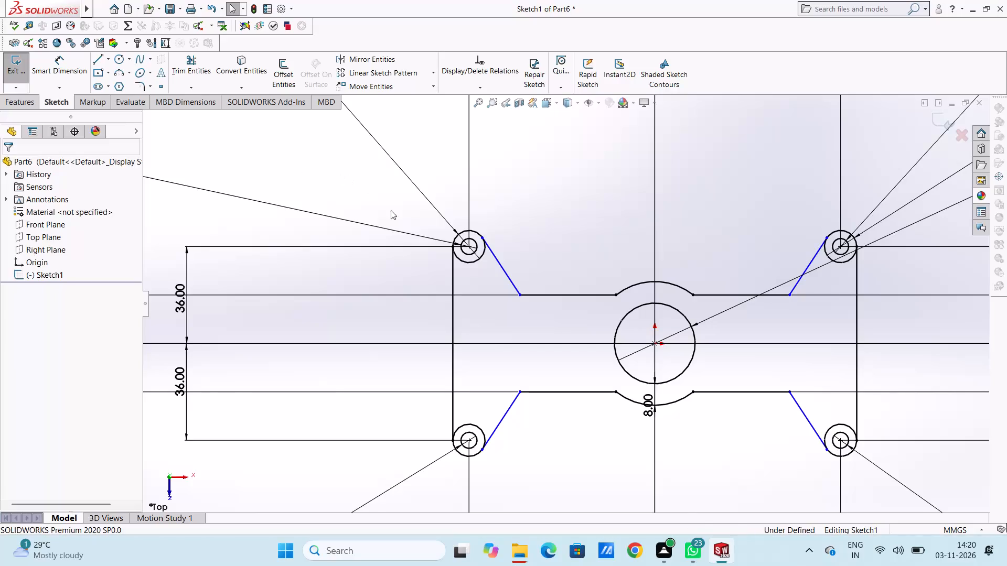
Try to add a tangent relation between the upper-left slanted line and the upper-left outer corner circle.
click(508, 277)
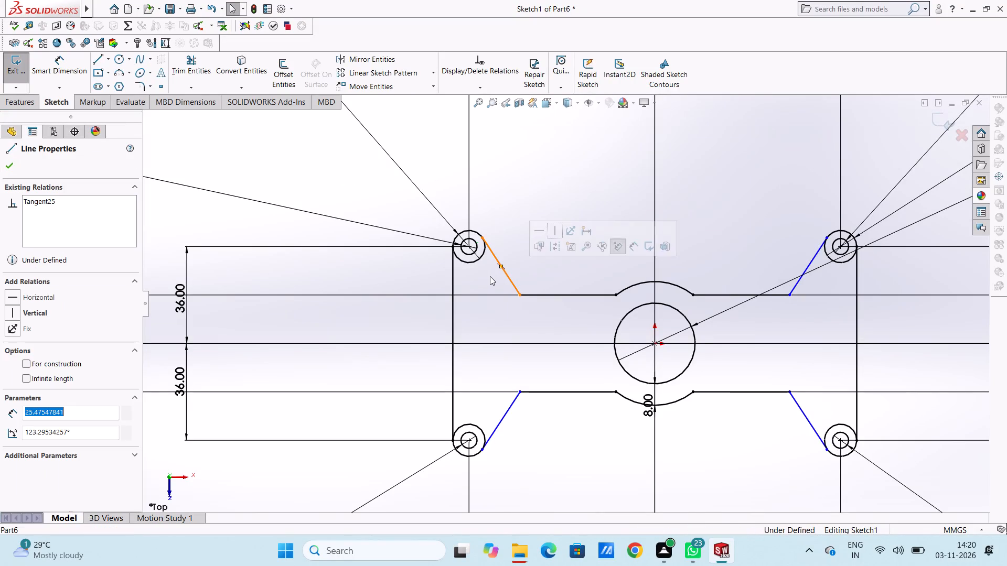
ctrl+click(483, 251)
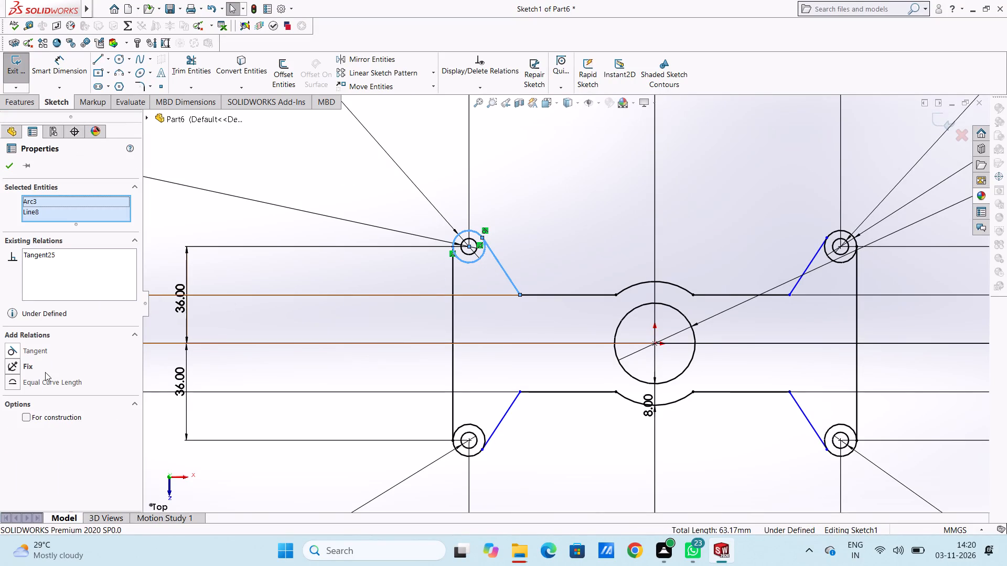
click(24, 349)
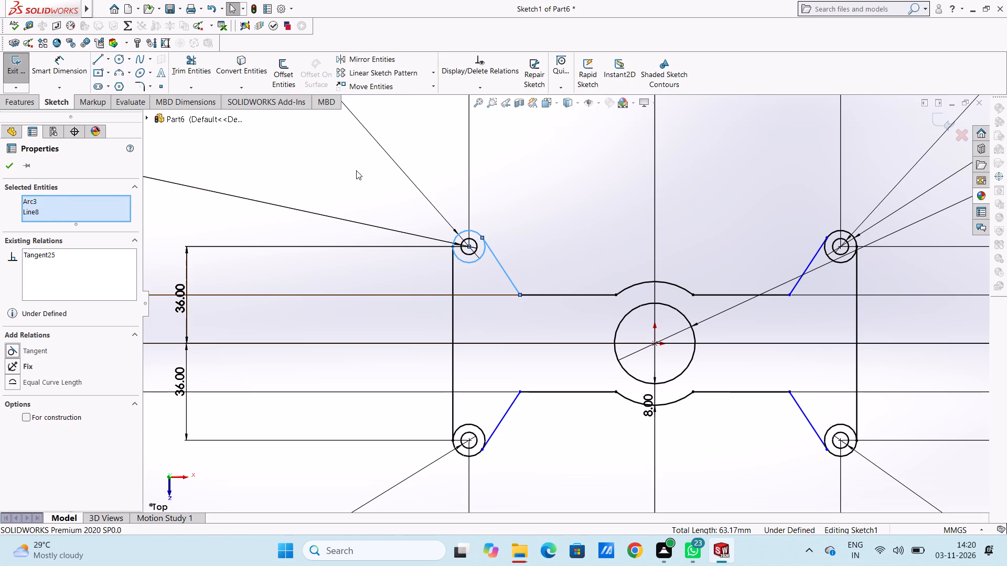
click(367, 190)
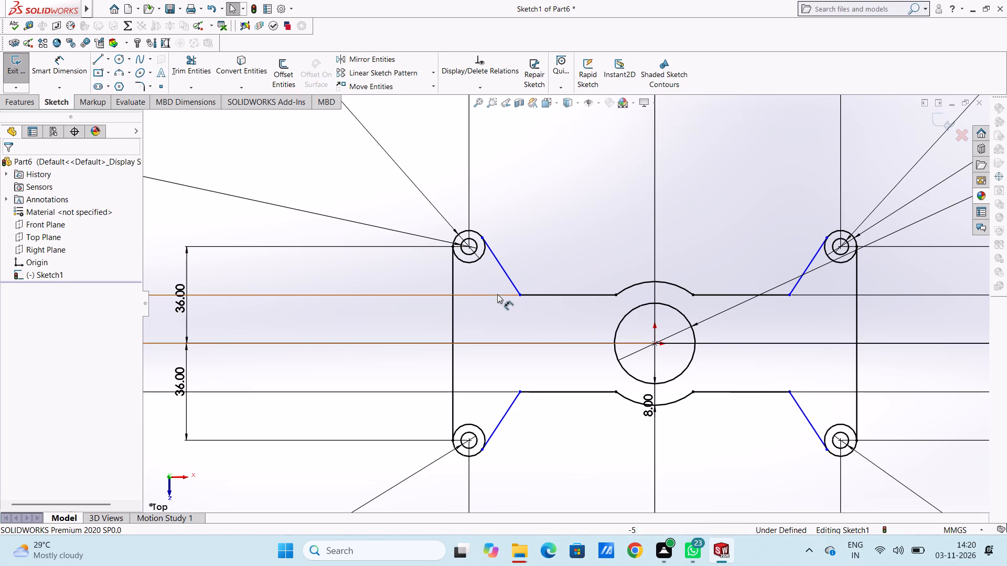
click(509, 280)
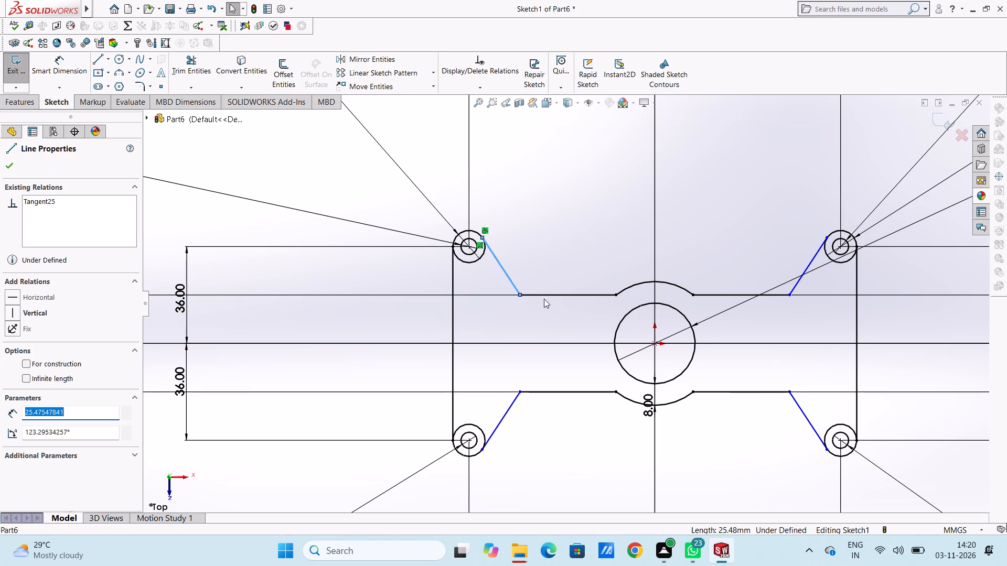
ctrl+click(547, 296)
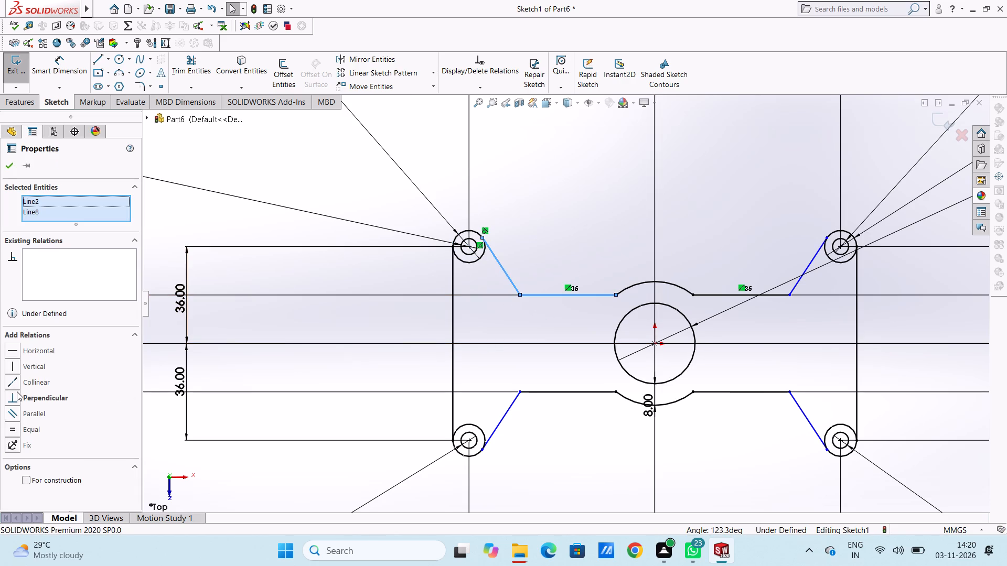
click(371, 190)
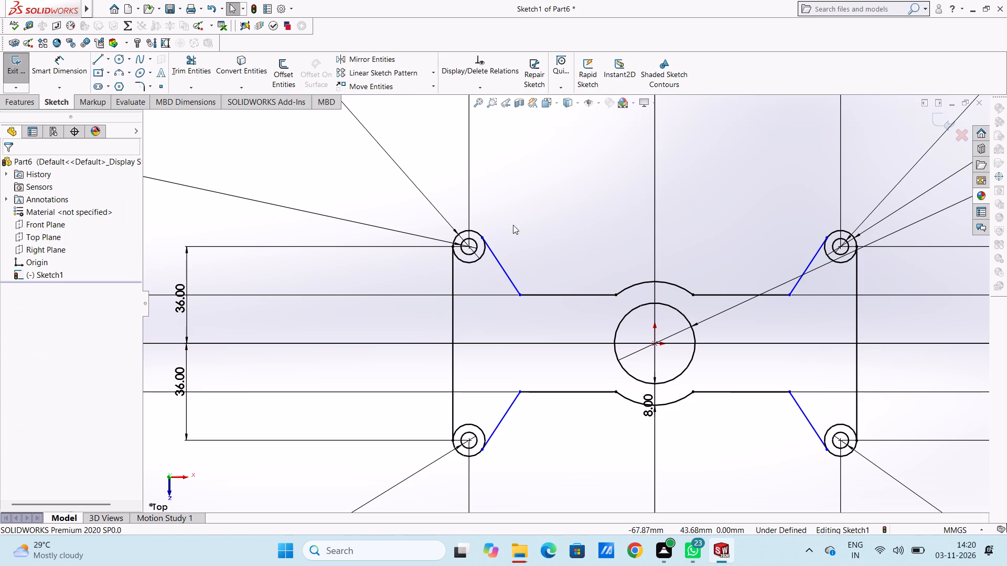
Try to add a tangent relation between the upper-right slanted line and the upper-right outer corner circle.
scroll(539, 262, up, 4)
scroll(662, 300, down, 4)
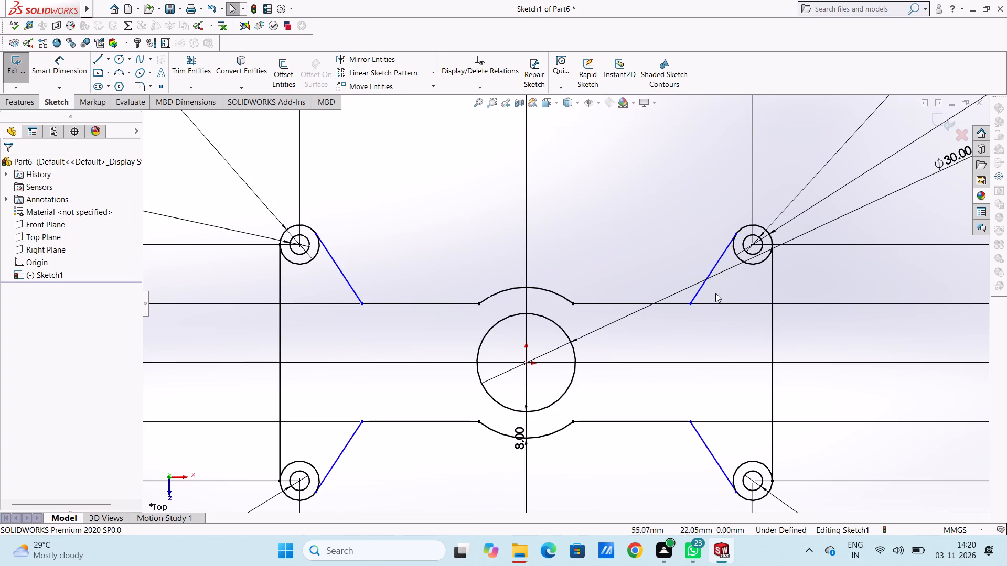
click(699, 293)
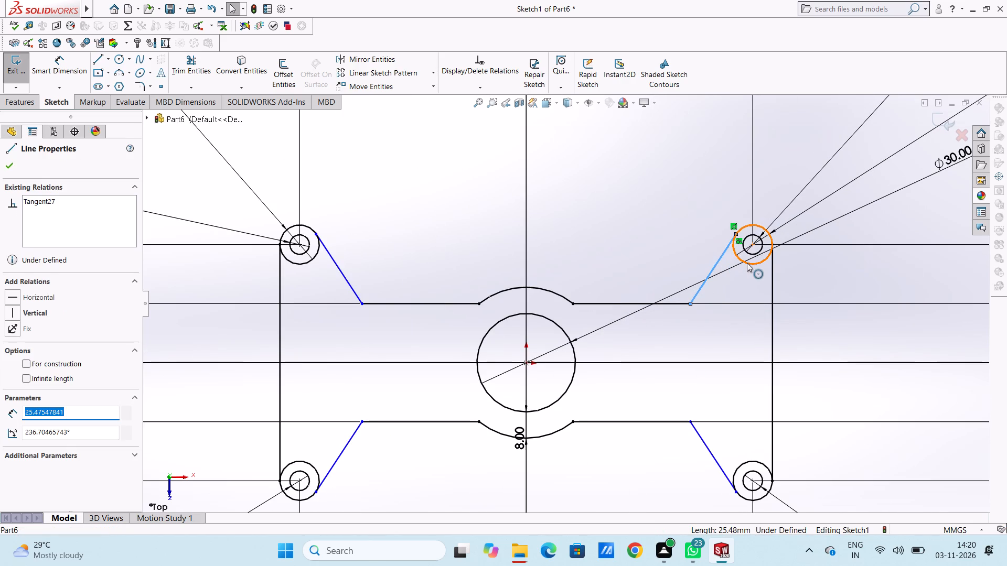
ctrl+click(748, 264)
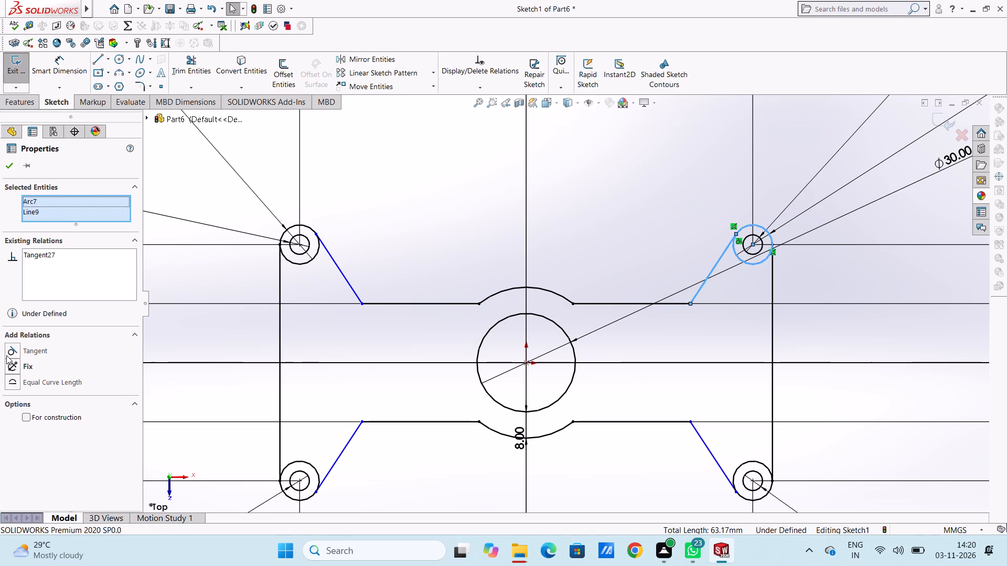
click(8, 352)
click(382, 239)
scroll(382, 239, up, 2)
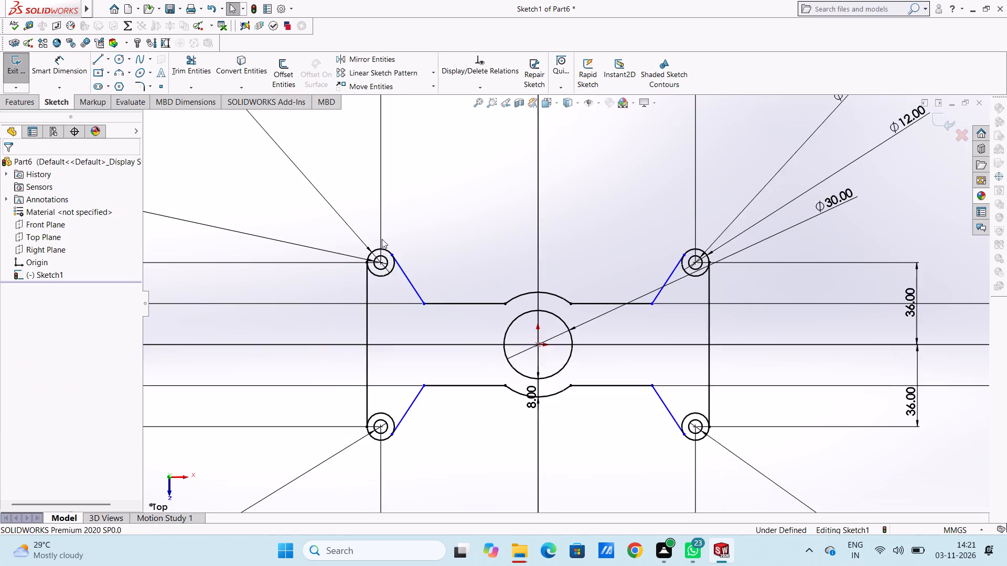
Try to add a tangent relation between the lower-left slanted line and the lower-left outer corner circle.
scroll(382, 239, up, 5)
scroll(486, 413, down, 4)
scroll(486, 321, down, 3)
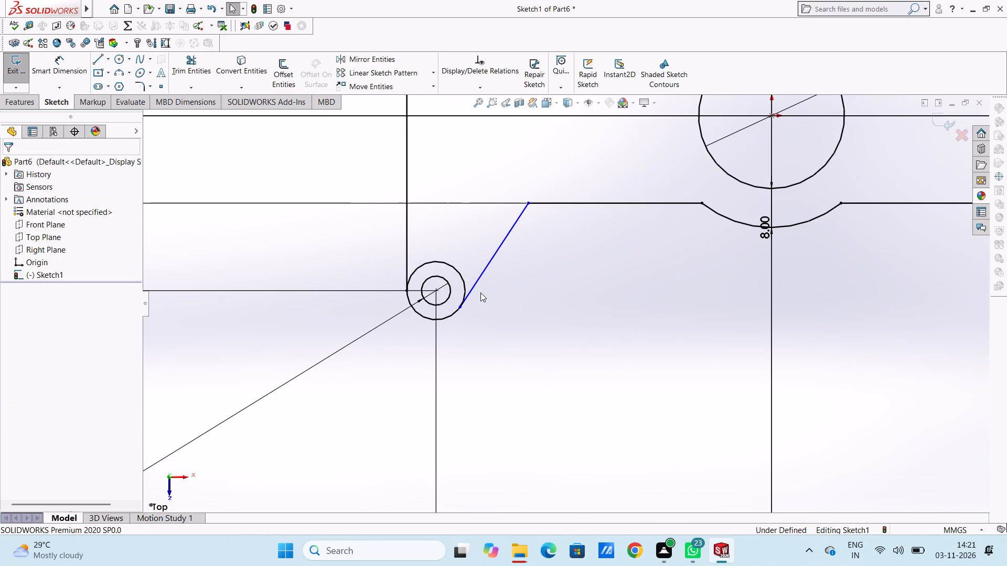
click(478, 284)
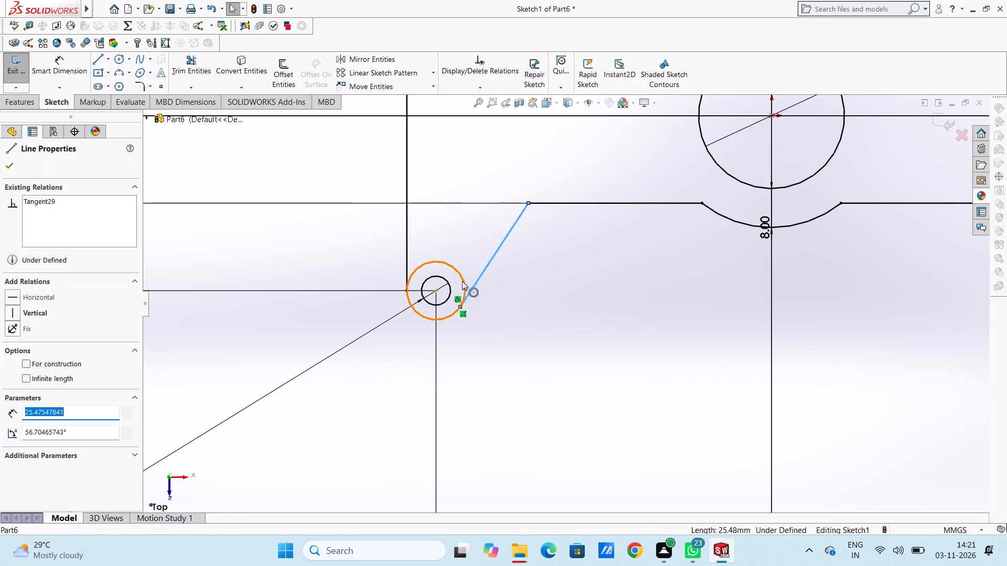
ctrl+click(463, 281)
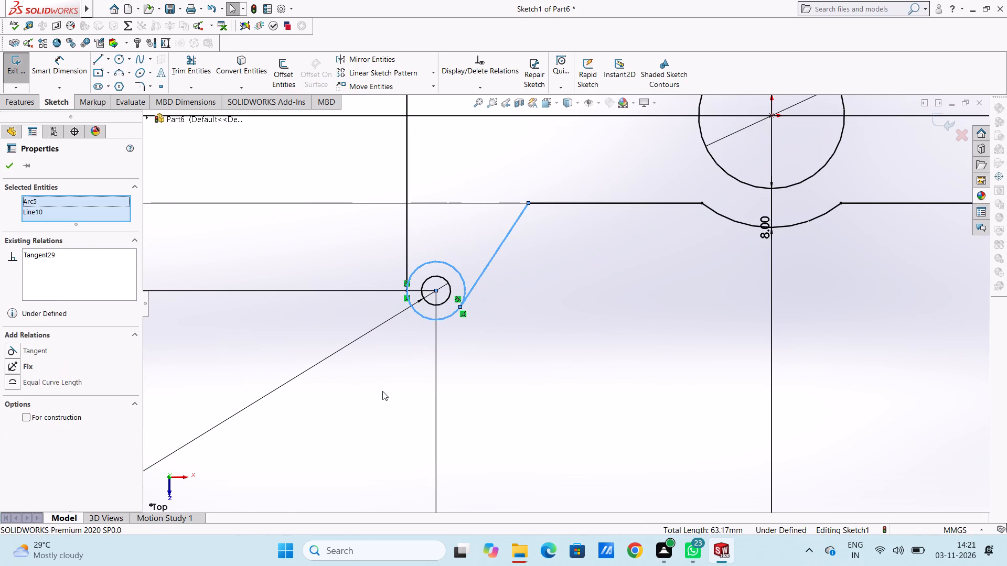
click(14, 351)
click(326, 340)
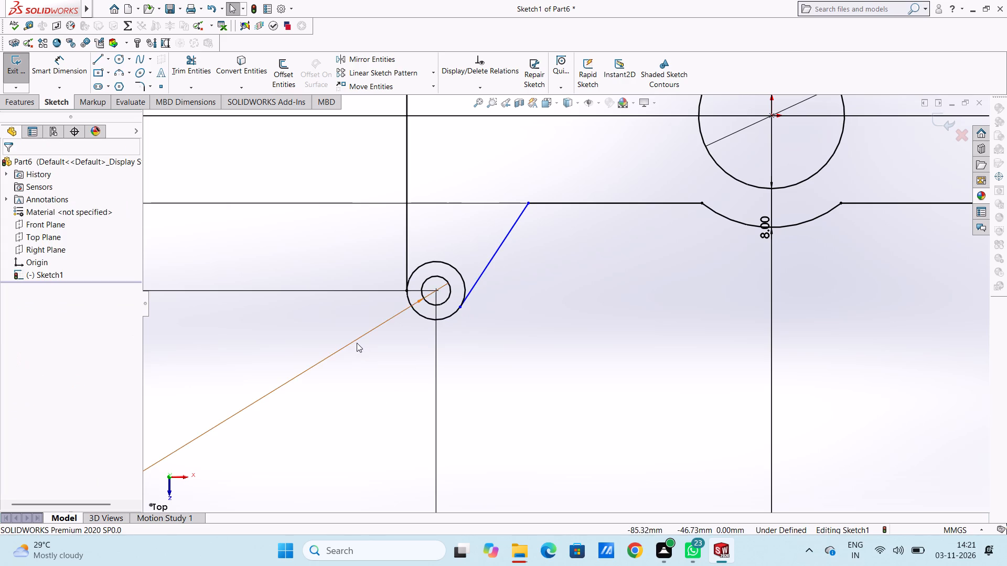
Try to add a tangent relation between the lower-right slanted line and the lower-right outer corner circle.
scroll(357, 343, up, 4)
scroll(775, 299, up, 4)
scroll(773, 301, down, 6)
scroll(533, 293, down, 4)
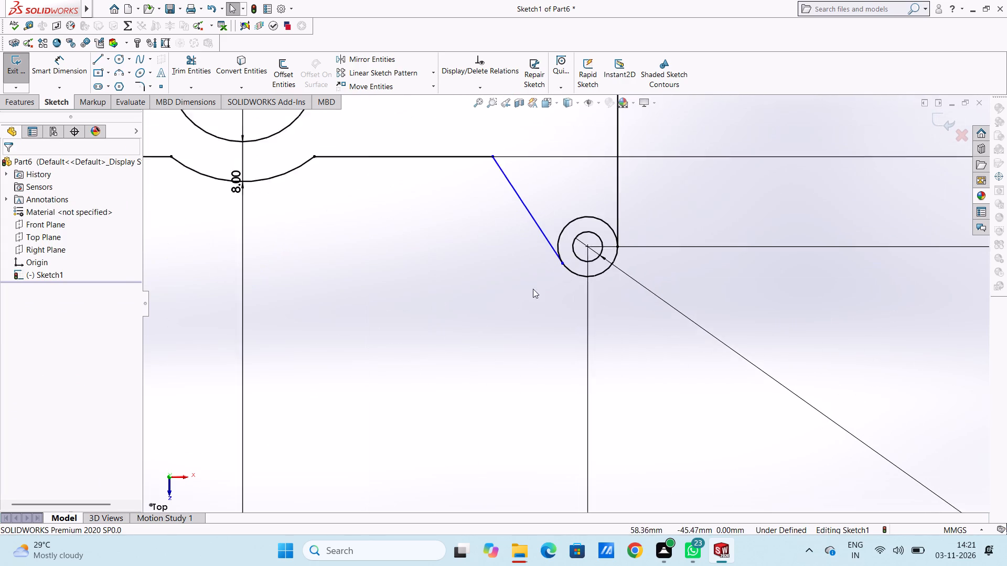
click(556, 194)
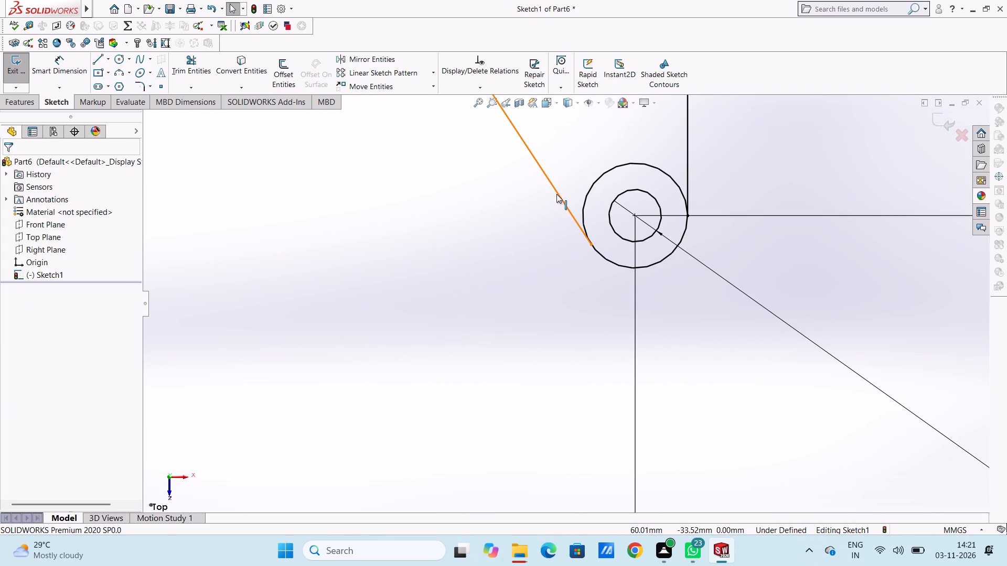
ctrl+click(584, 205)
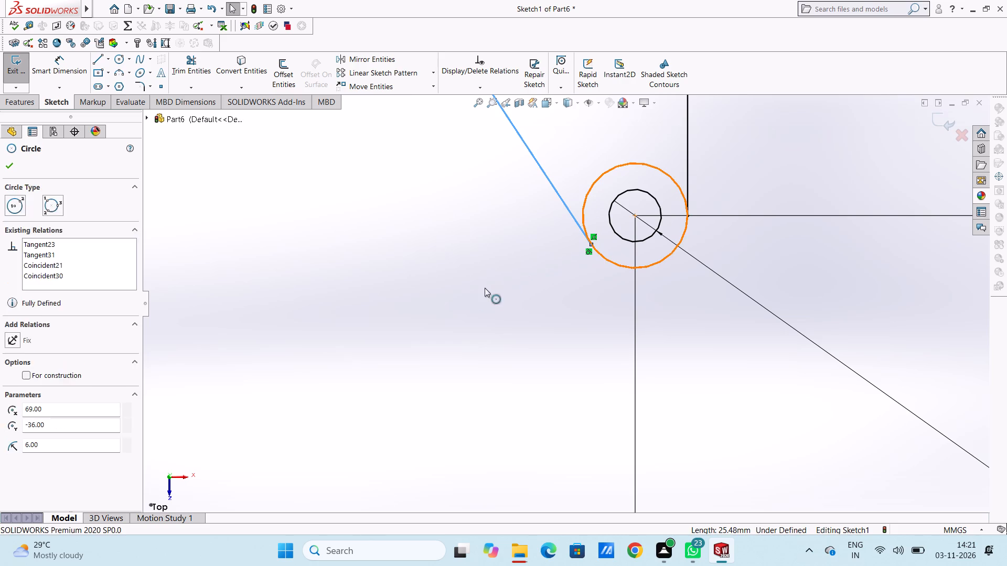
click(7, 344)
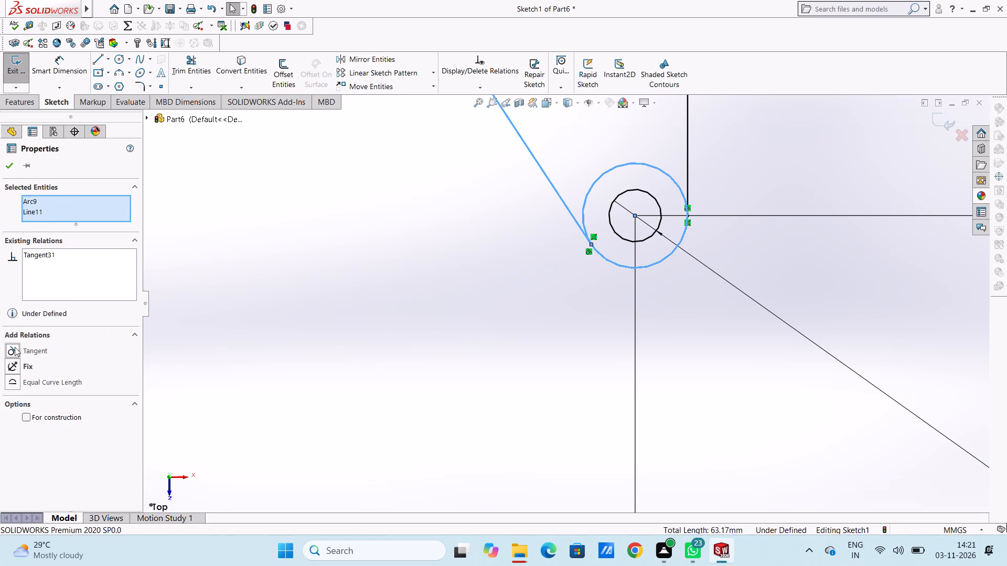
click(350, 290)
Trim away the inward-facing arcs of the upper-left and lower-left outer corner circles, using Trim to closest.
scroll(350, 290, up, 15)
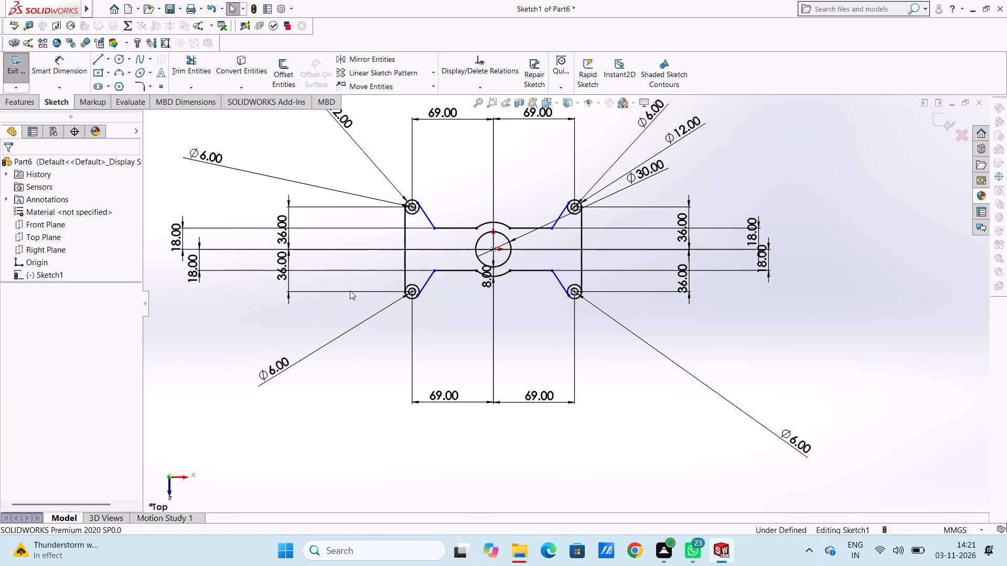
scroll(436, 221, down, 4)
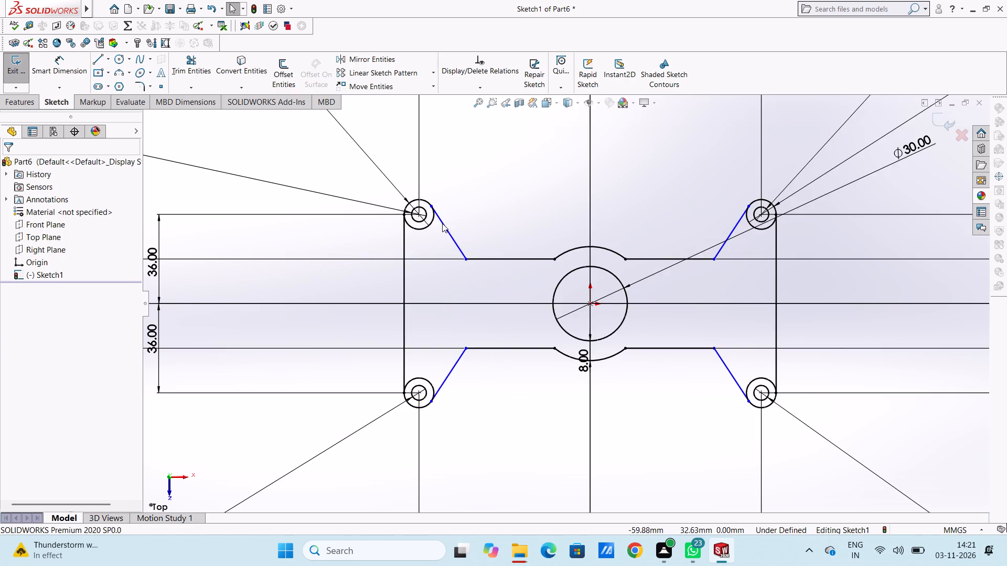
scroll(470, 227, down, 5)
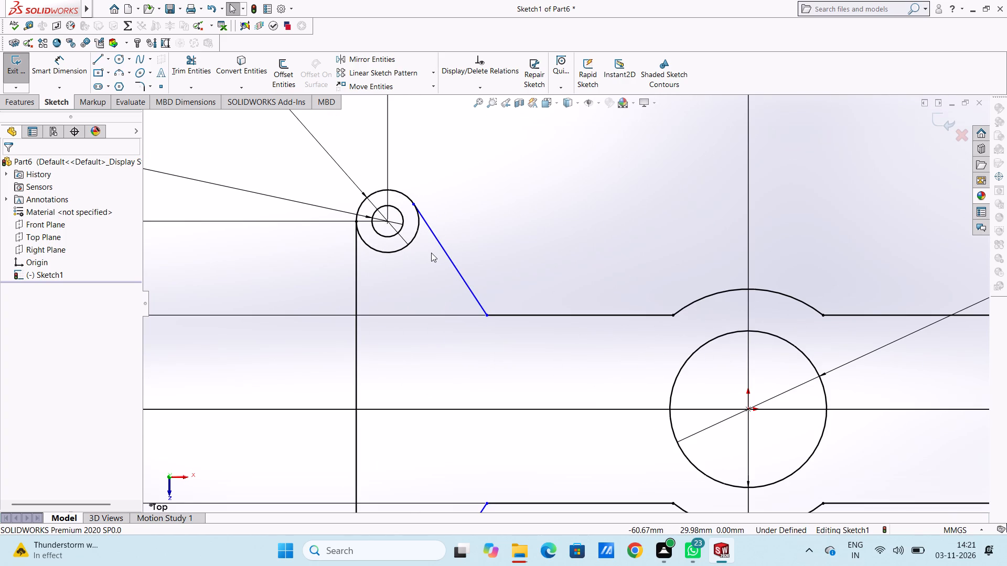
scroll(431, 253, up, 6)
click(186, 68)
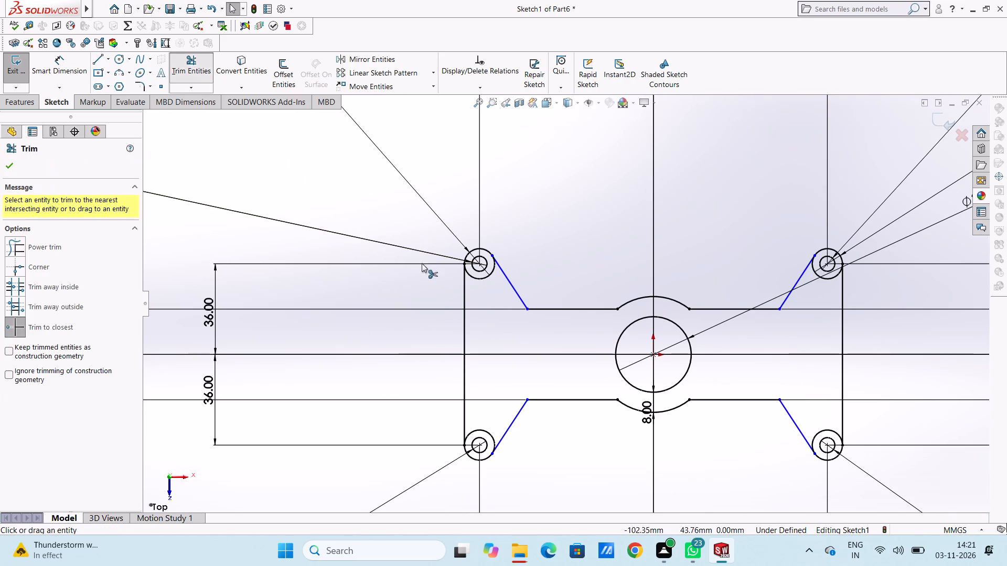
click(488, 279)
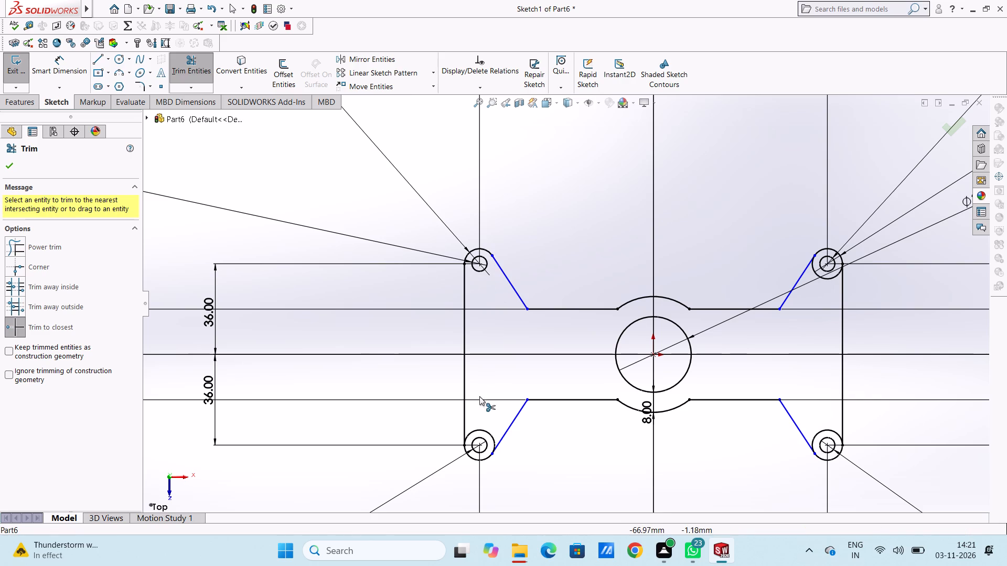
click(487, 432)
Trim away the inward-facing arcs of the upper-right and lower-right outer corner circles and leave the Trim command.
scroll(798, 322, up, 4)
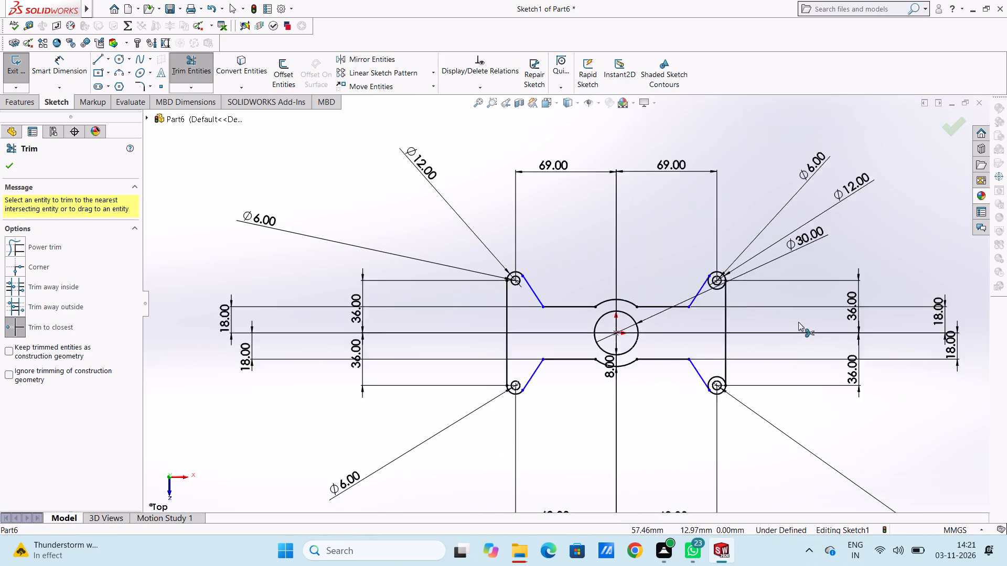
scroll(663, 320, down, 8)
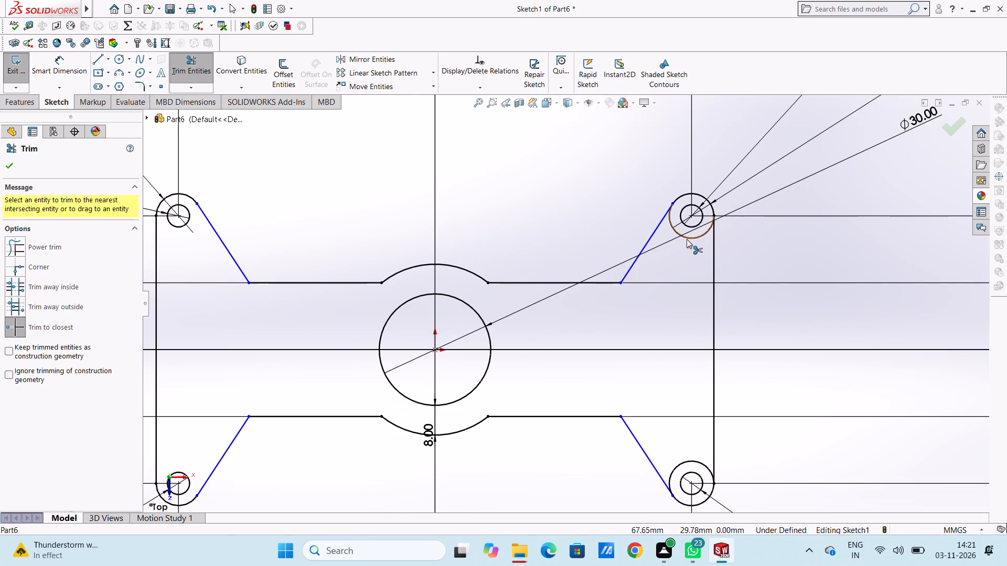
click(687, 239)
click(688, 460)
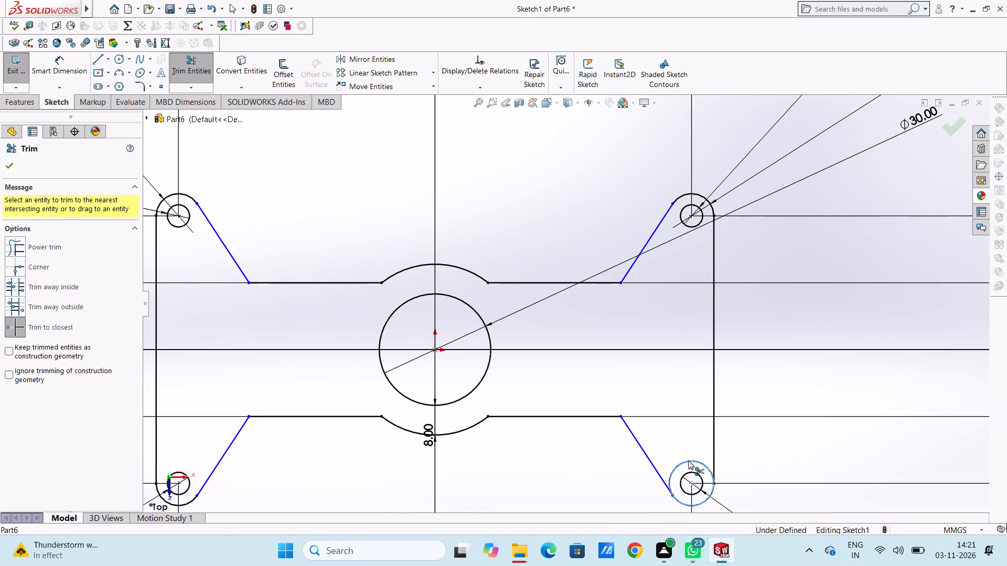
scroll(542, 474, up, 3)
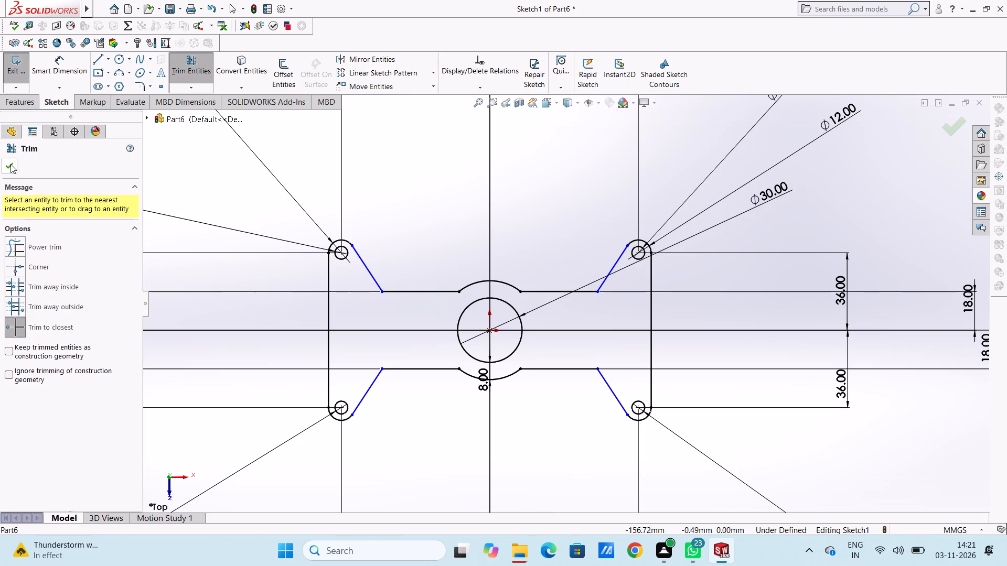
click(10, 164)
click(243, 193)
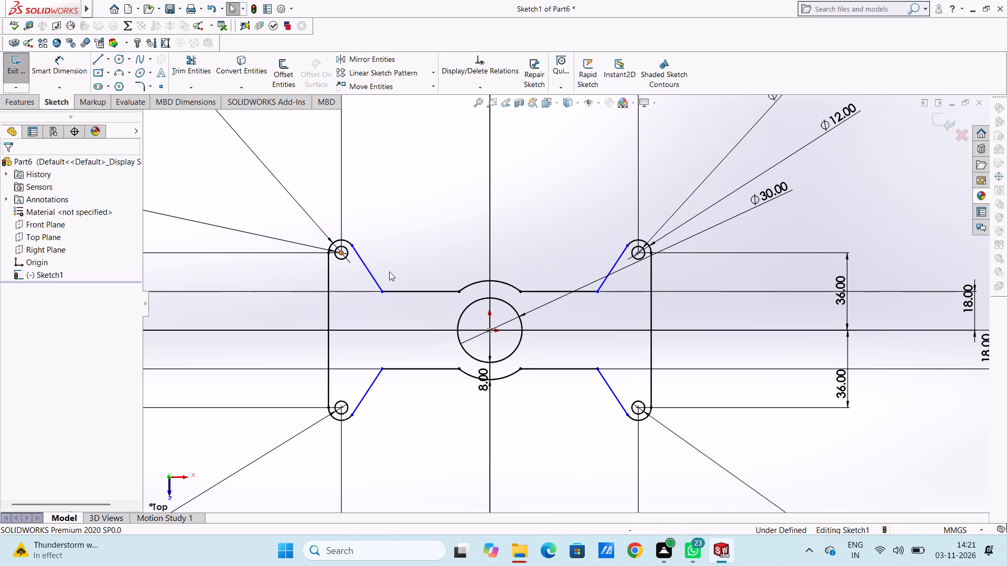
Fix the endpoint where the upper-left slanted line meets the upper-left corner arc.
scroll(394, 264, down, 4)
click(360, 233)
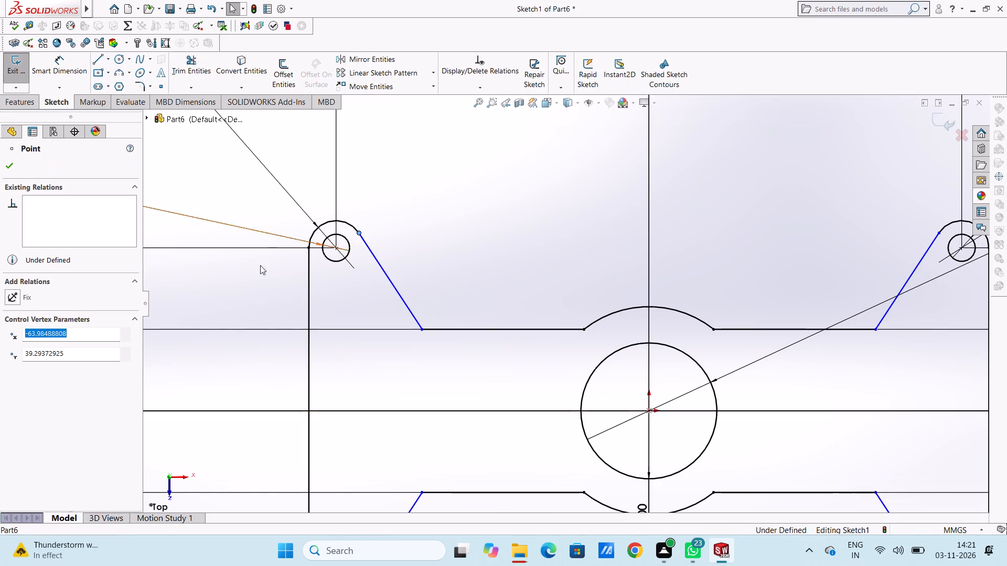
click(14, 298)
click(495, 209)
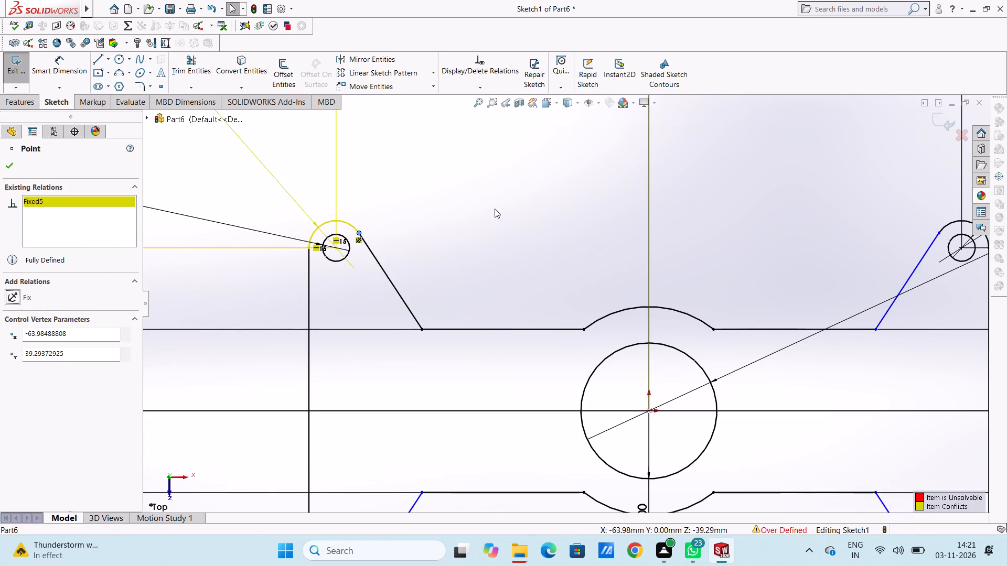
Delete the 12 mm diameter dimension from the upper-left corner arc.
scroll(495, 209, up, 9)
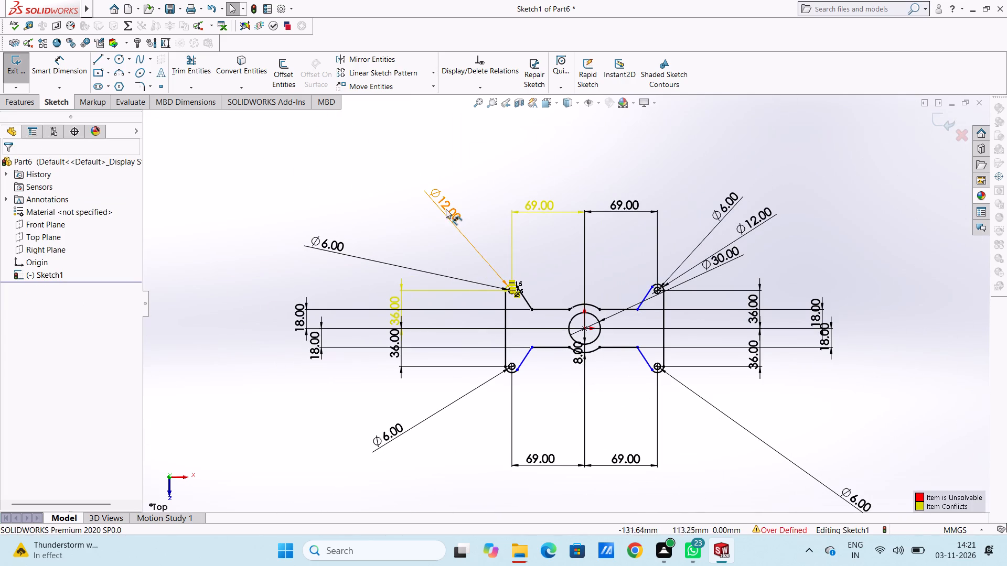
click(446, 209)
right_click(377, 203)
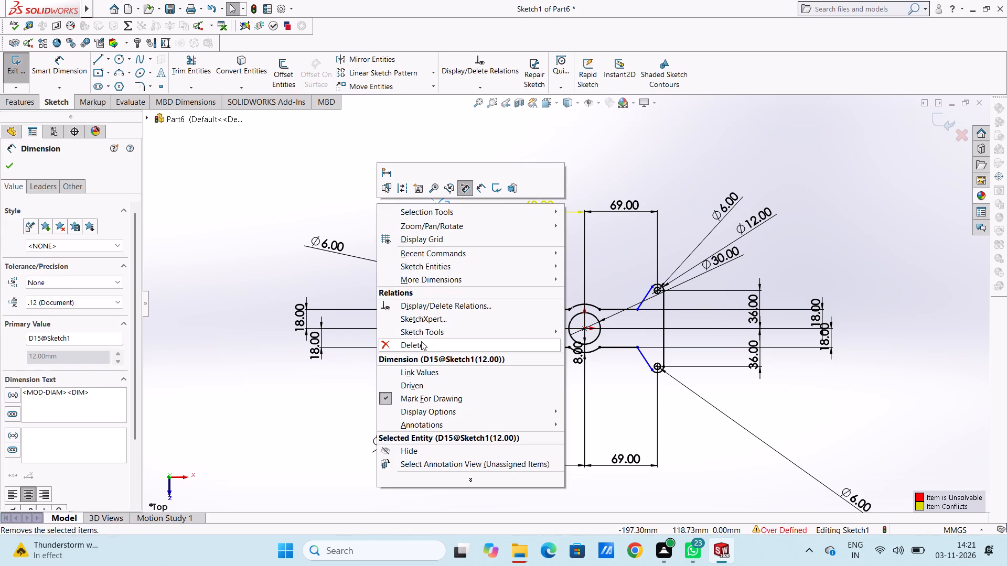
click(422, 341)
Fix the endpoint where the lower-left slanted line meets the lower-left corner arc.
scroll(569, 380, down, 5)
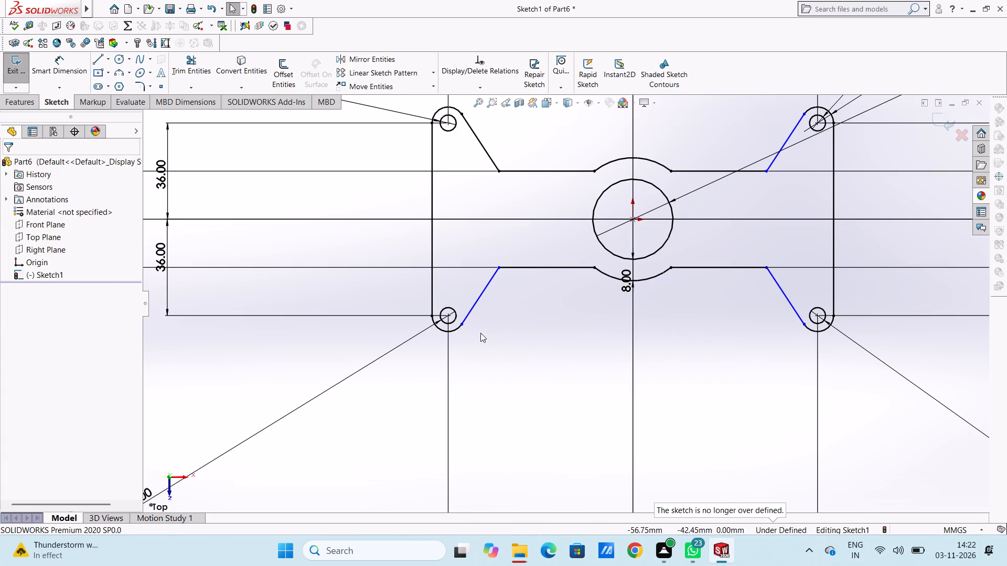
click(463, 324)
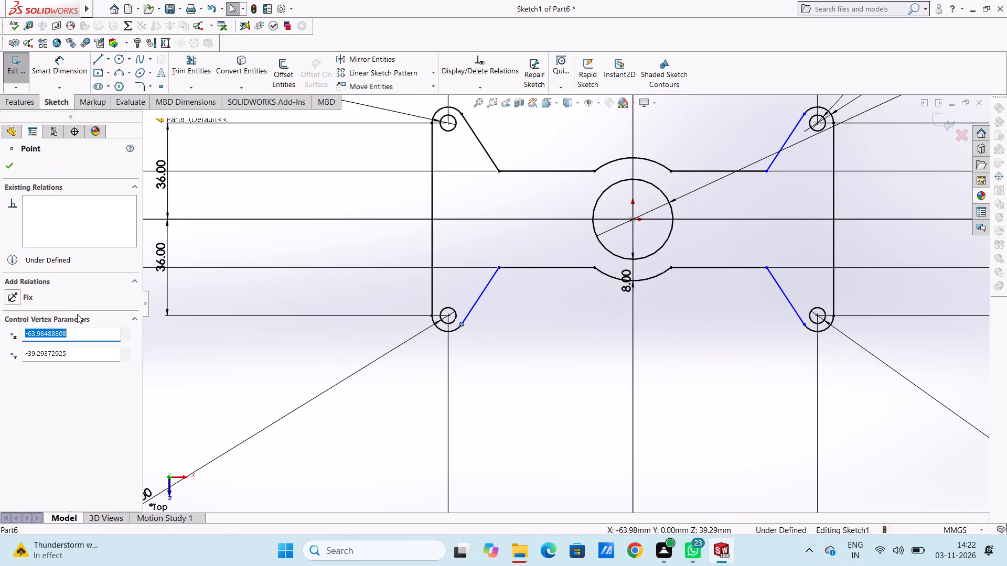
click(14, 301)
click(266, 287)
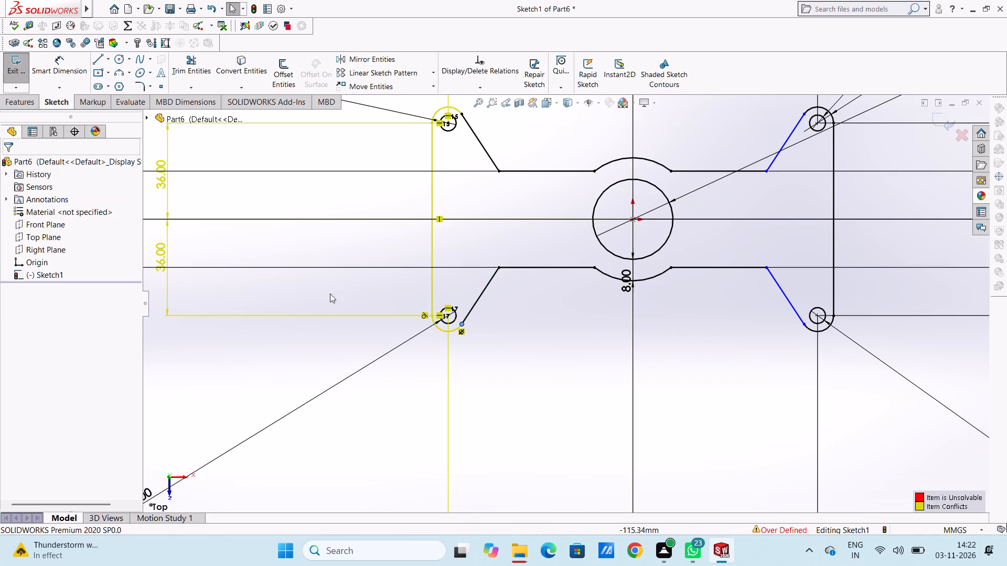
Delete the 36 mm vertical dimension that locates the lower-left corner circle.
scroll(350, 295, up, 4)
click(373, 282)
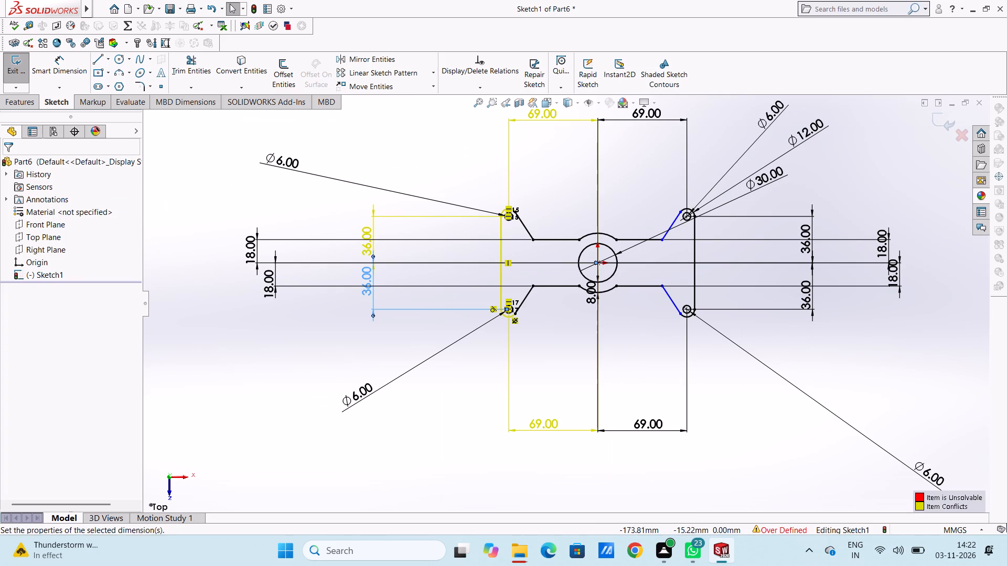
right_click(316, 337)
click(331, 413)
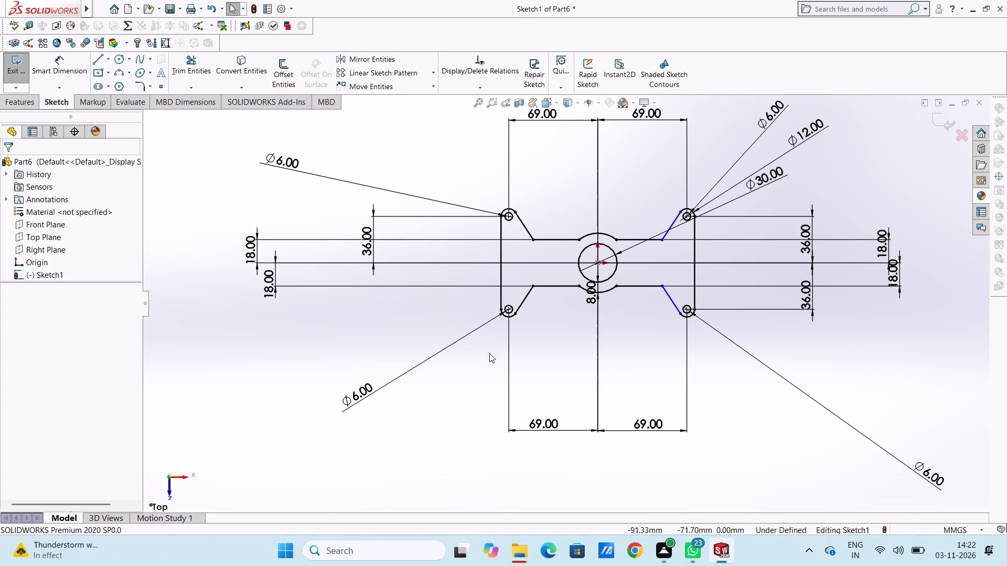
Fix the endpoint where the lower-right slanted line meets the lower-right corner arc.
scroll(507, 354, up, 5)
scroll(647, 275, down, 5)
scroll(534, 310, down, 2)
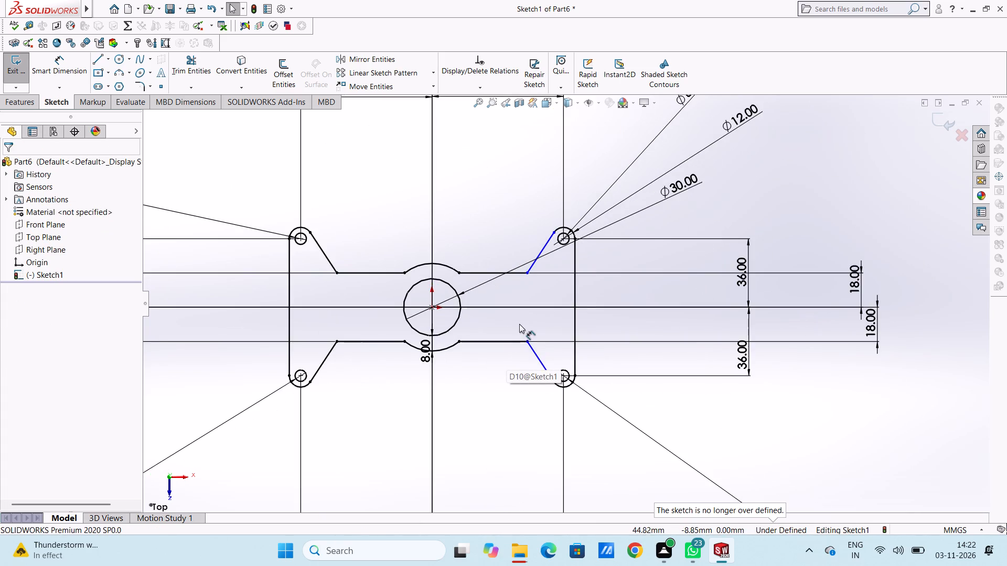
click(561, 394)
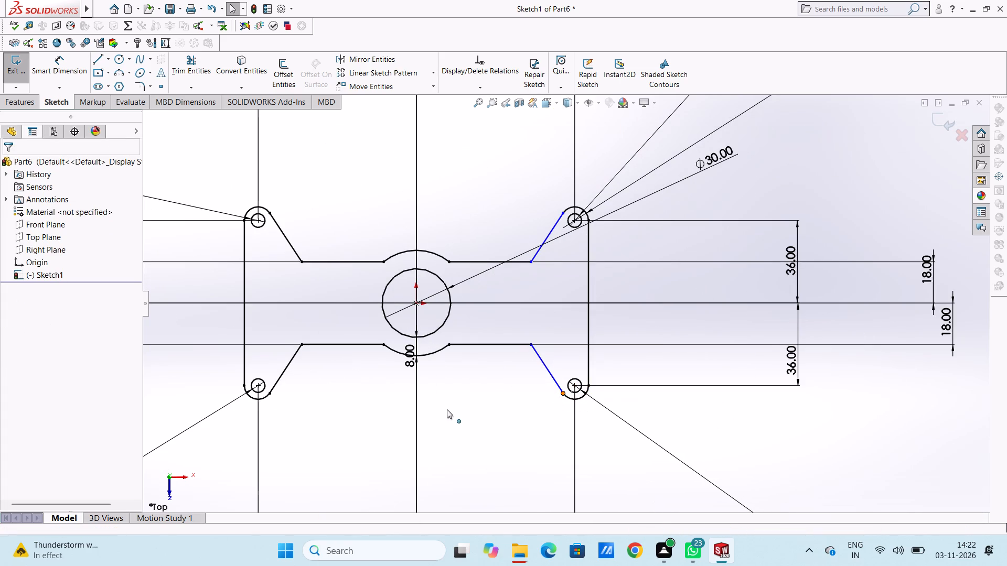
click(12, 299)
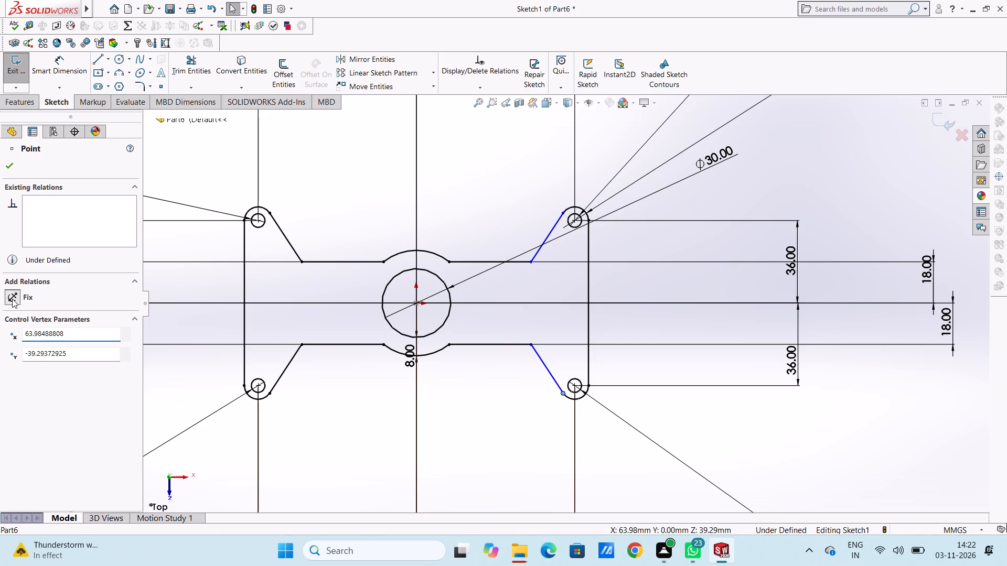
click(317, 182)
Delete the 69 mm horizontal dimension that locates the lower-right corner circle.
scroll(441, 243, up, 5)
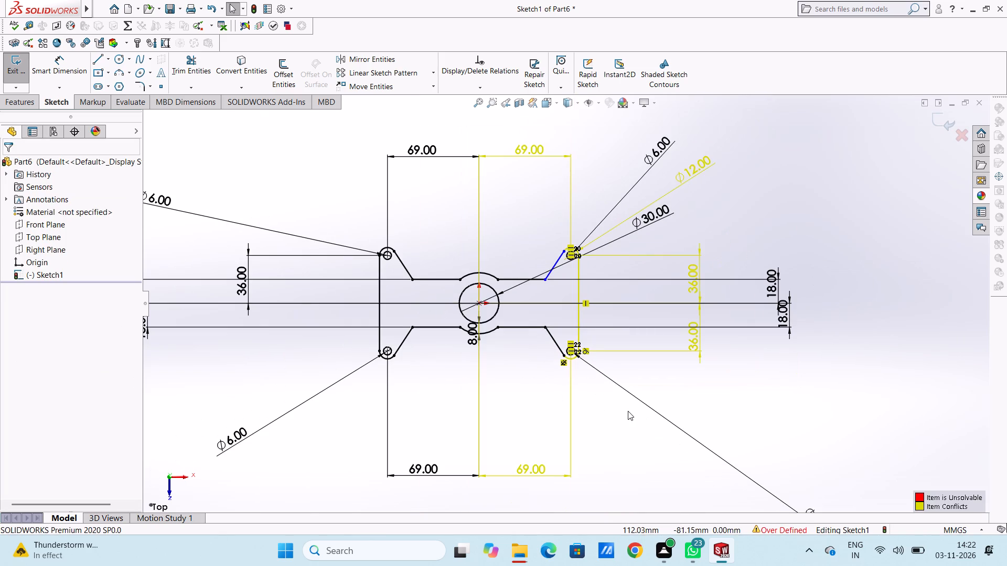
scroll(628, 410, up, 4)
scroll(594, 380, down, 4)
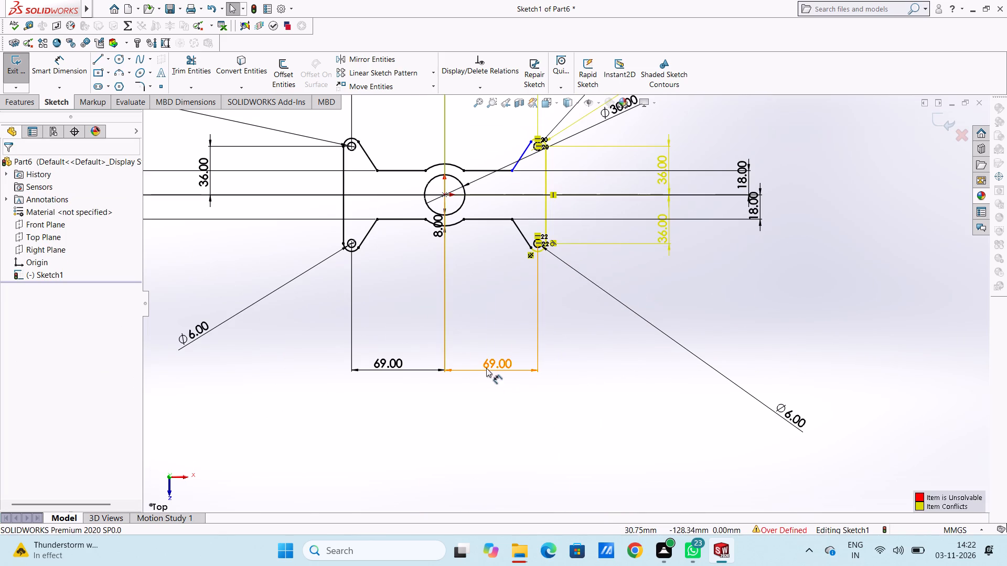
click(486, 367)
right_click(501, 313)
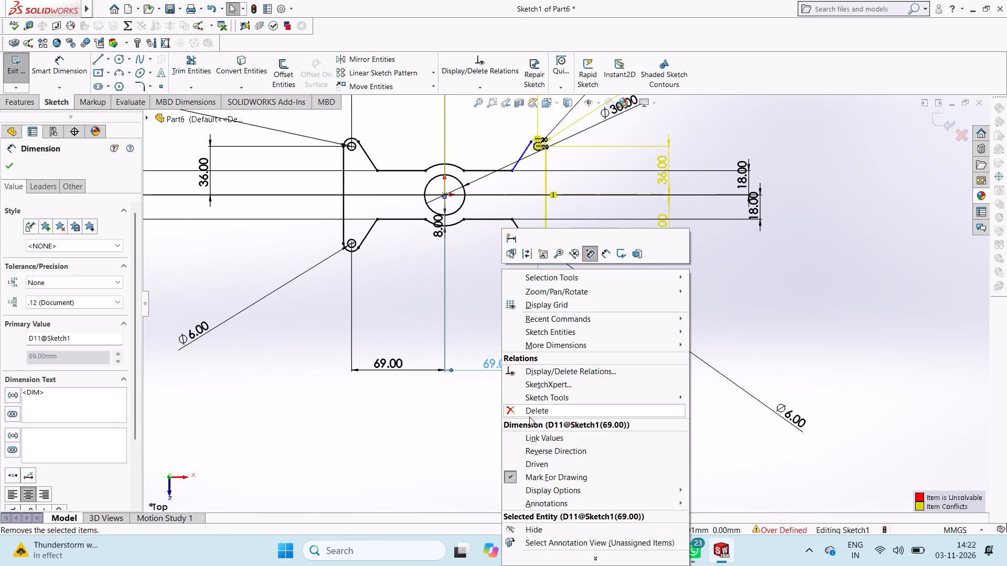
click(529, 416)
Fix the endpoint where the upper-right slanted line meets the upper horizontal edge.
scroll(517, 285, up, 5)
scroll(521, 244, down, 2)
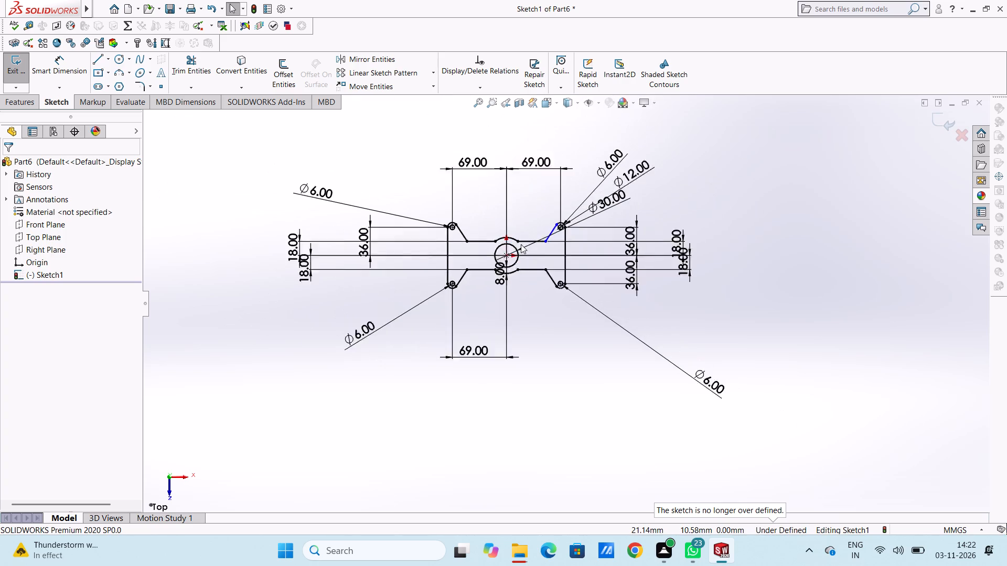
scroll(521, 244, down, 7)
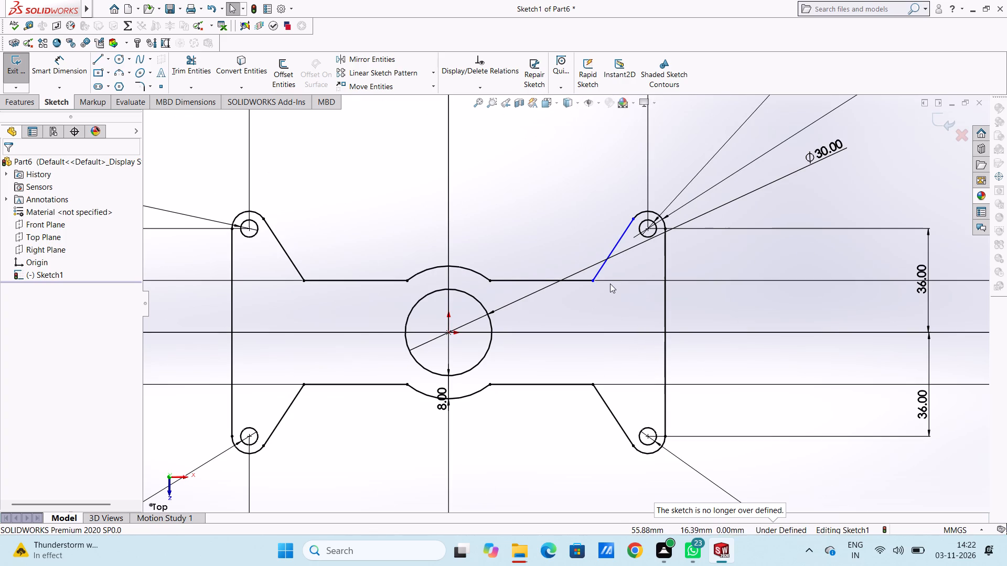
click(594, 280)
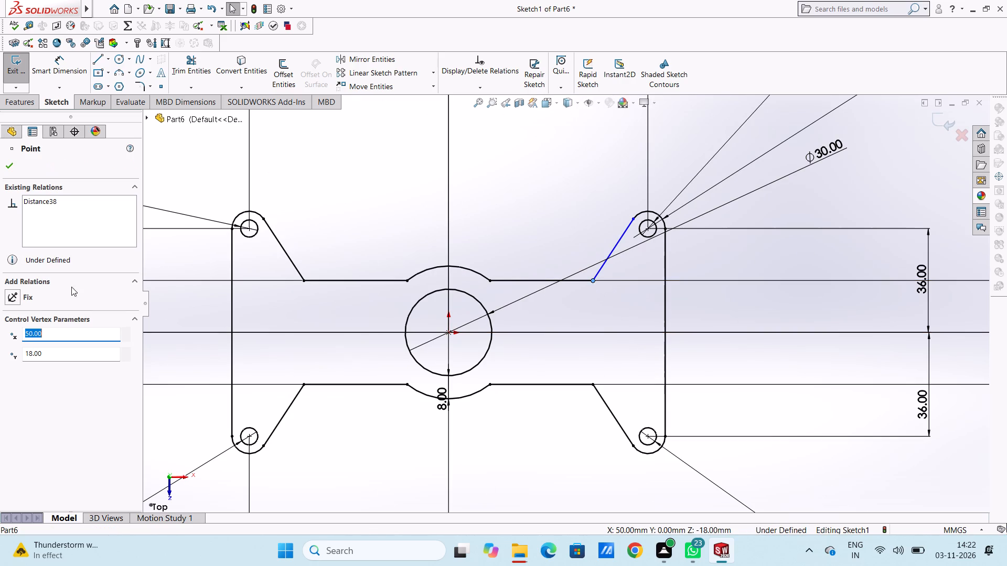
click(25, 293)
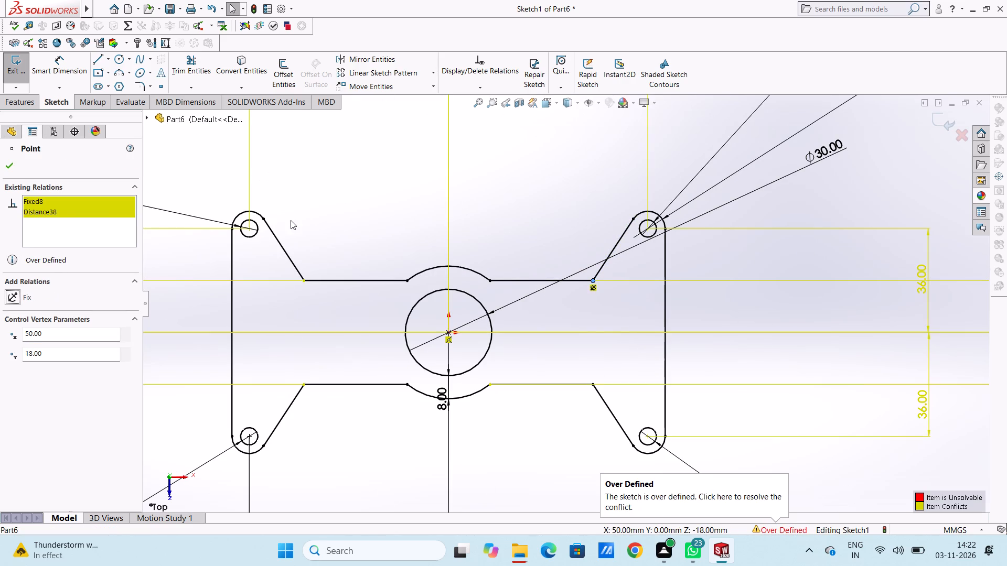
click(345, 181)
Delete the 69 mm horizontal dimension that locates the upper-right corner circle.
scroll(345, 181, up, 5)
scroll(458, 227, up, 5)
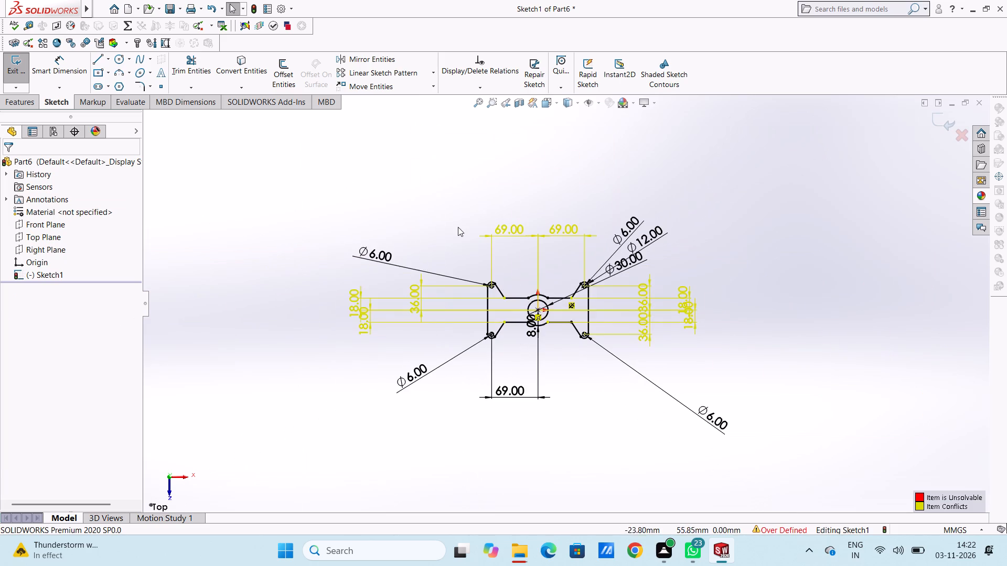
scroll(598, 337, down, 3)
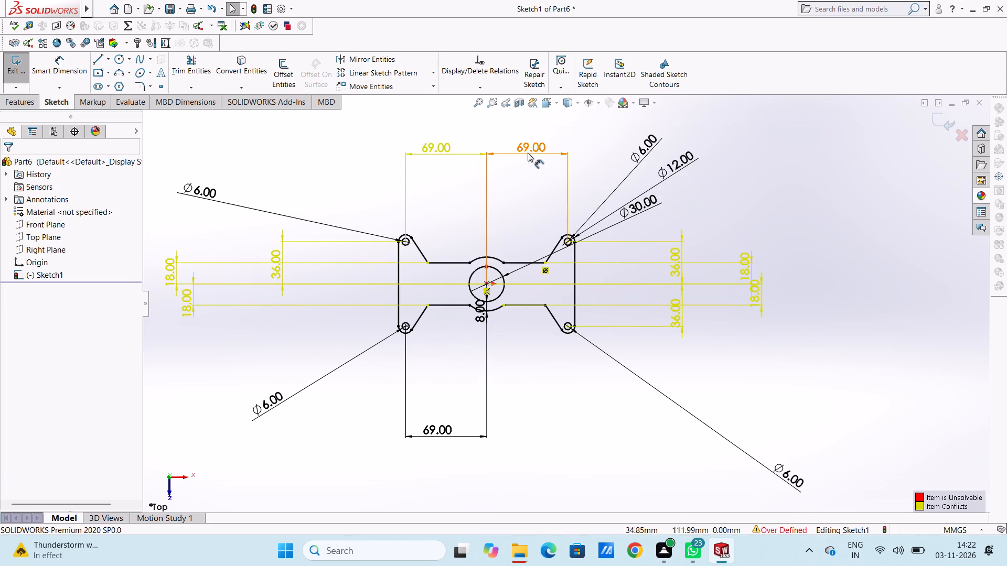
click(528, 153)
right_click(318, 171)
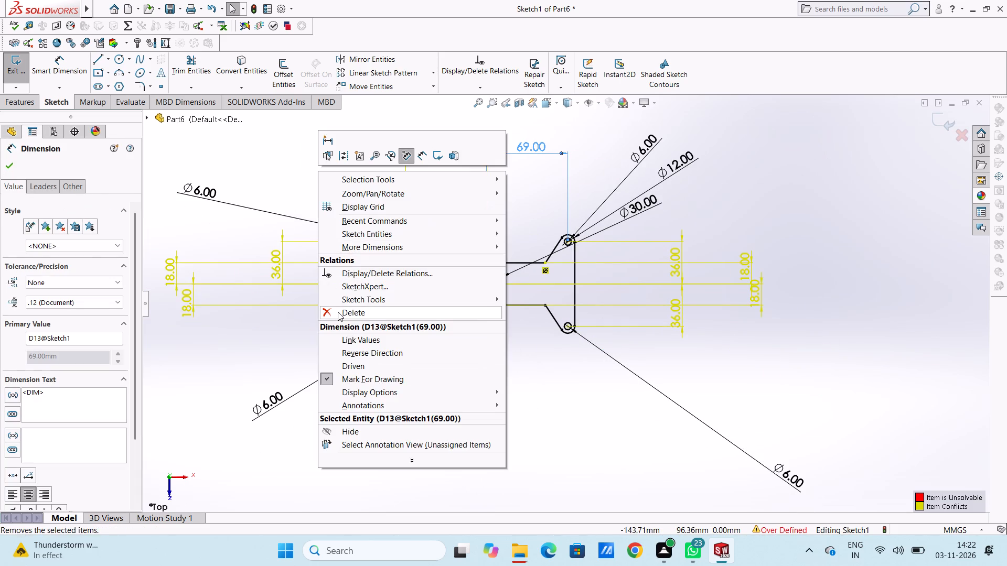
click(338, 312)
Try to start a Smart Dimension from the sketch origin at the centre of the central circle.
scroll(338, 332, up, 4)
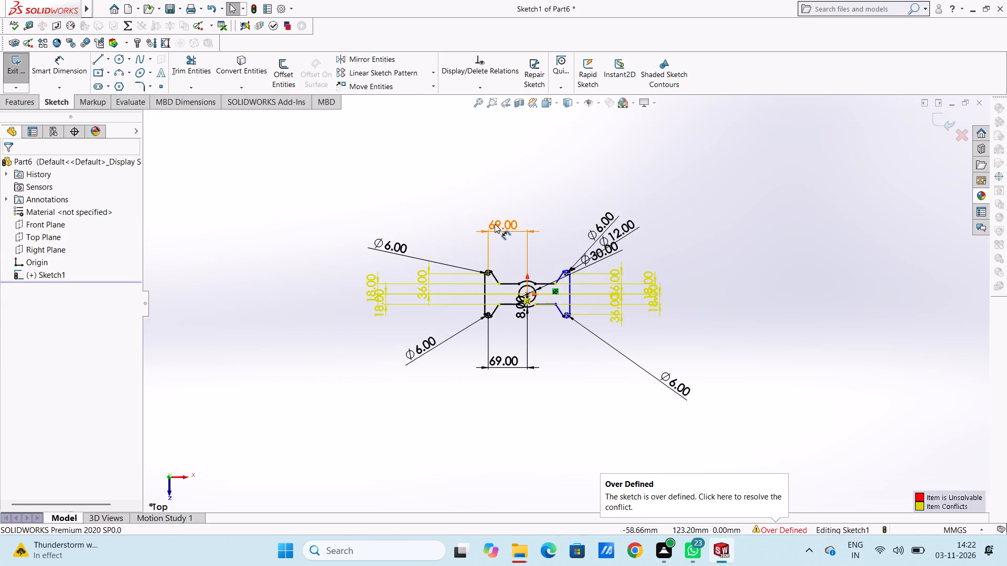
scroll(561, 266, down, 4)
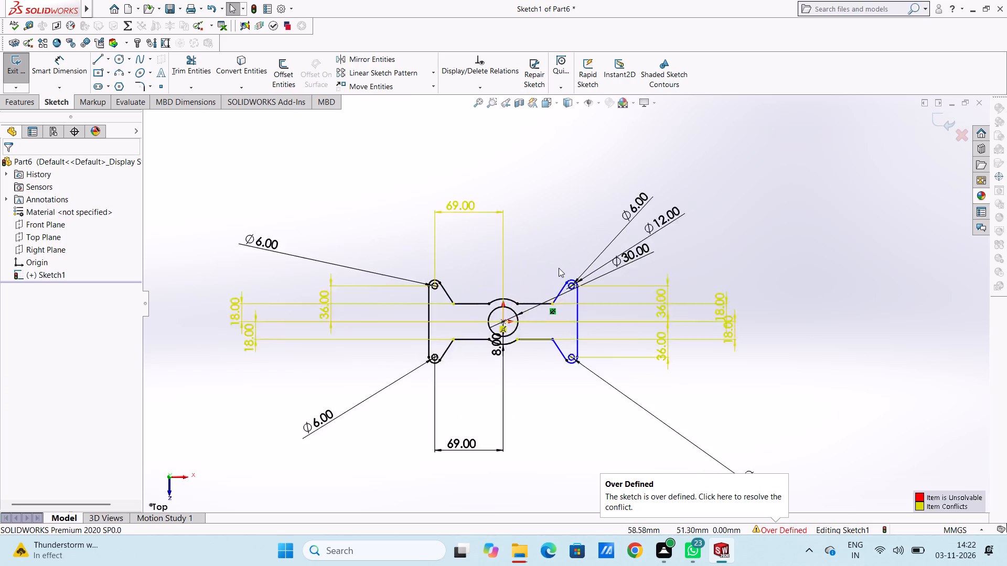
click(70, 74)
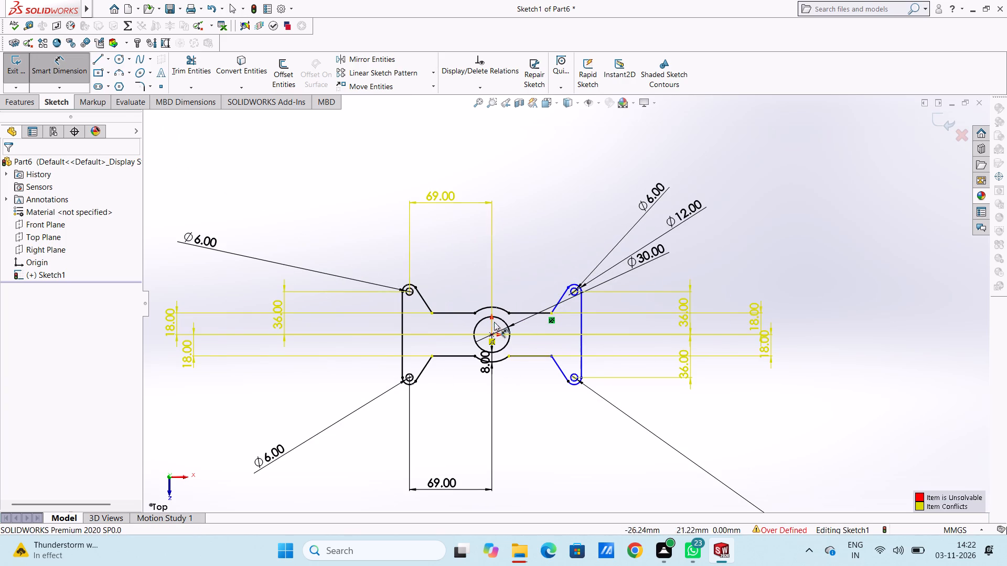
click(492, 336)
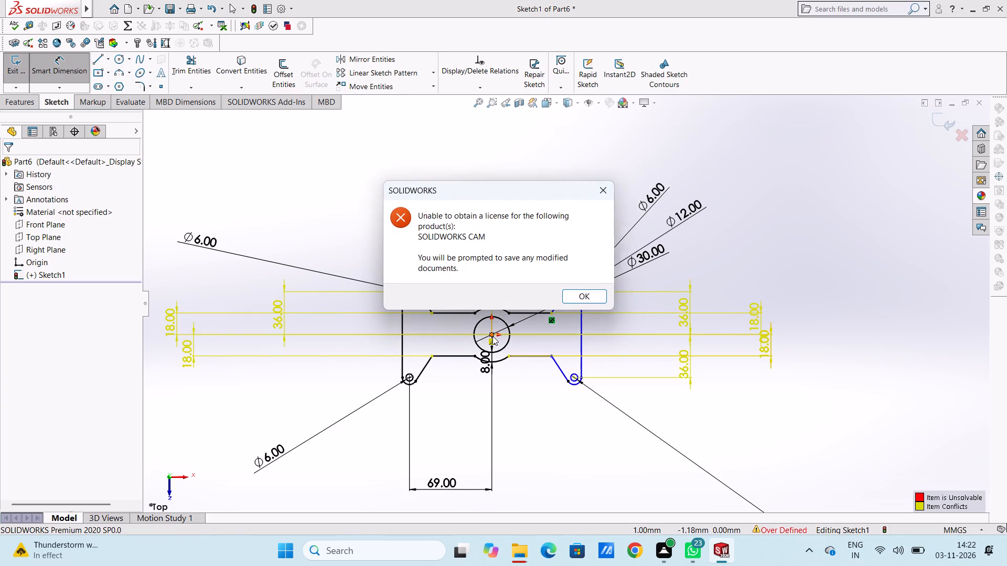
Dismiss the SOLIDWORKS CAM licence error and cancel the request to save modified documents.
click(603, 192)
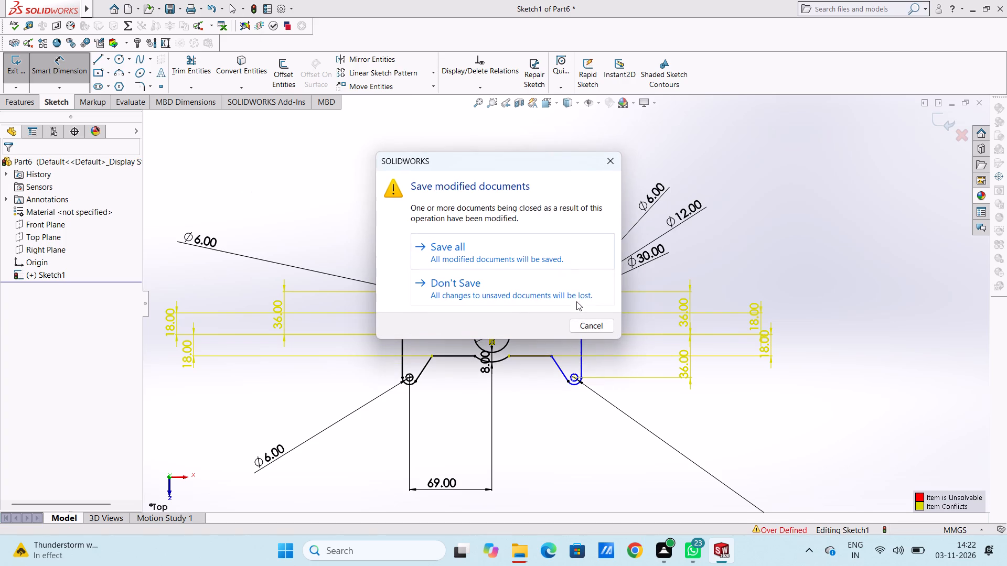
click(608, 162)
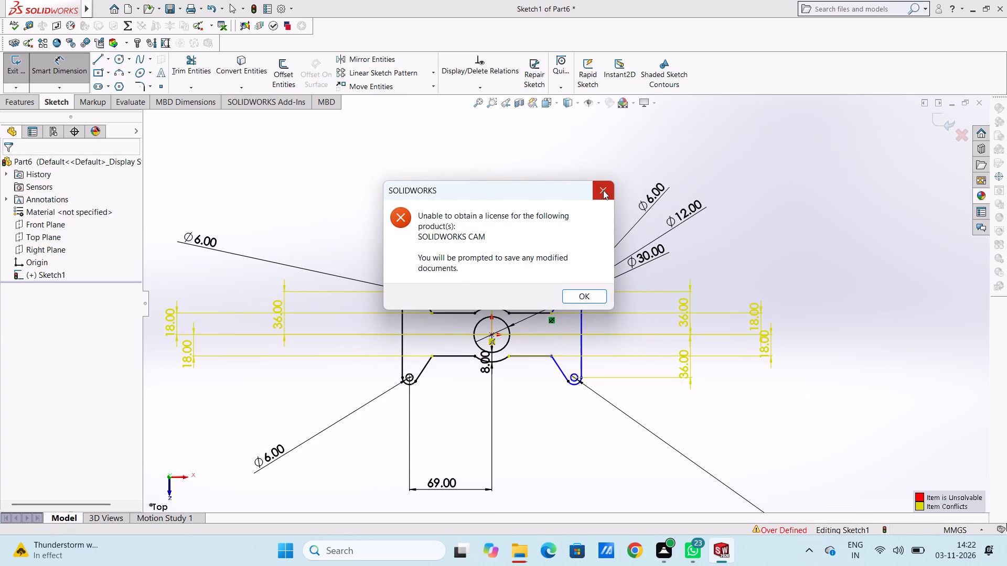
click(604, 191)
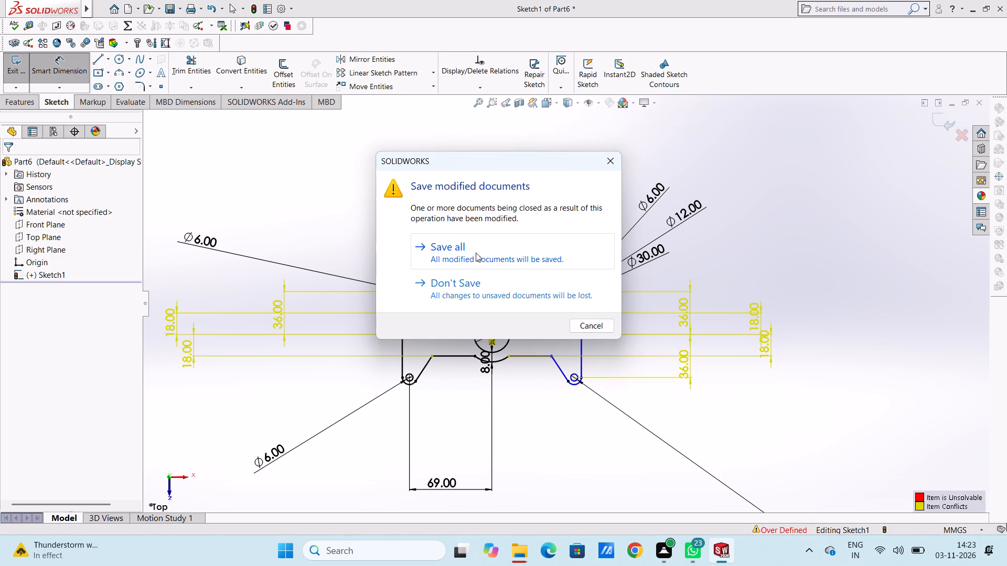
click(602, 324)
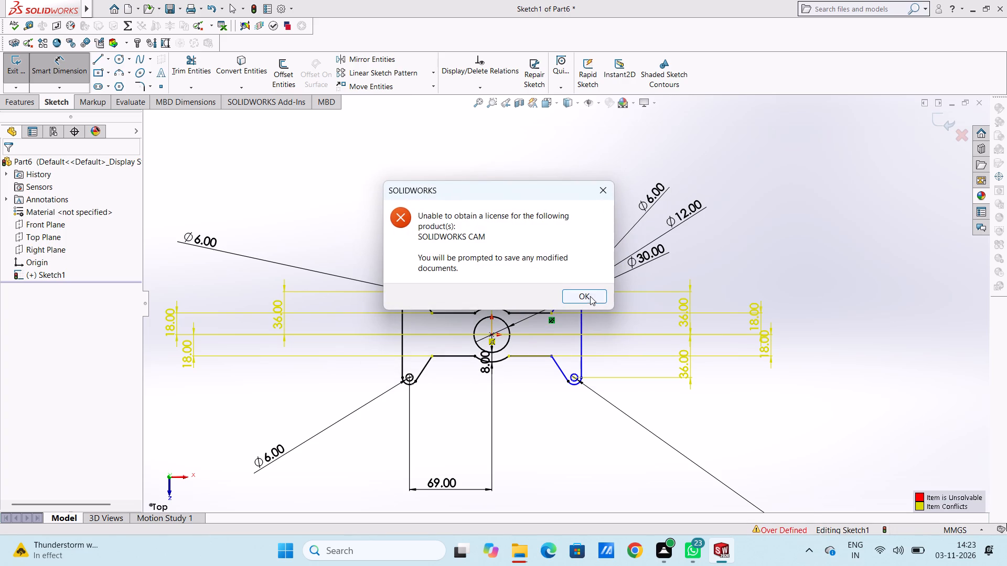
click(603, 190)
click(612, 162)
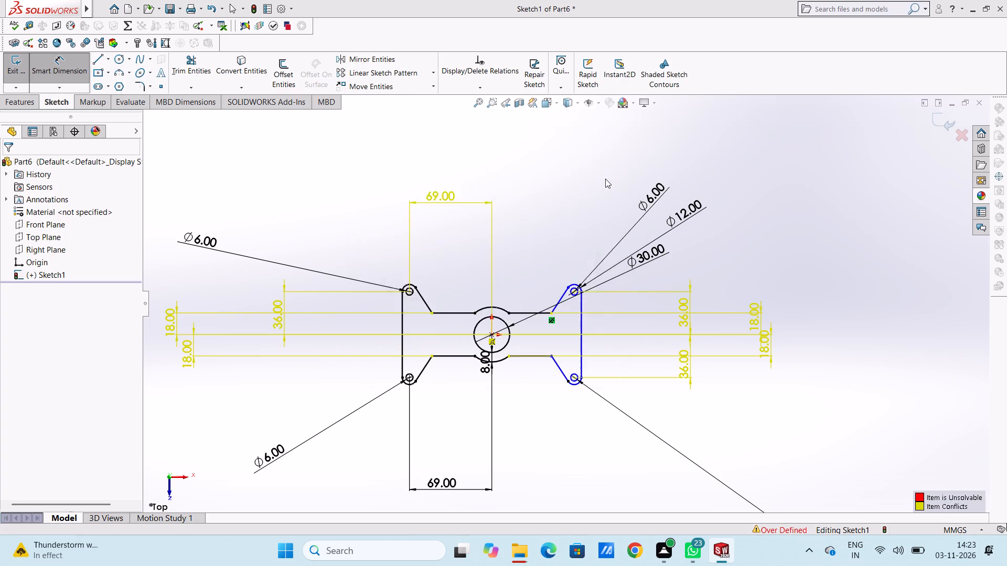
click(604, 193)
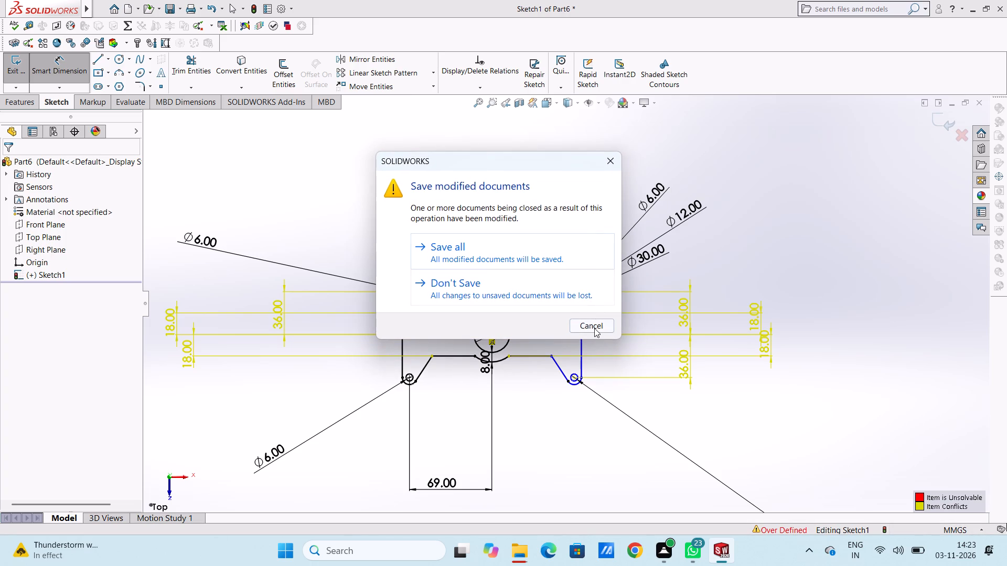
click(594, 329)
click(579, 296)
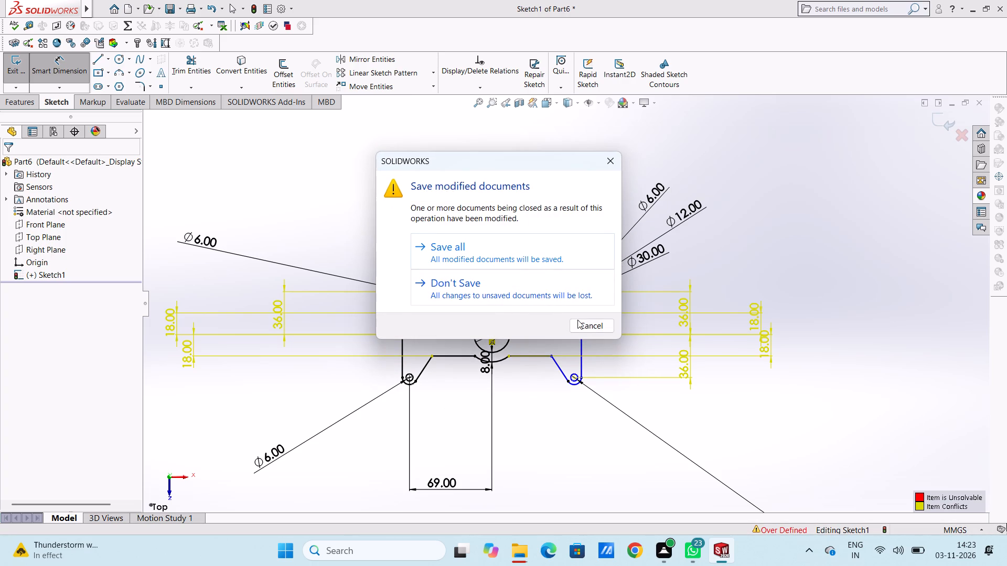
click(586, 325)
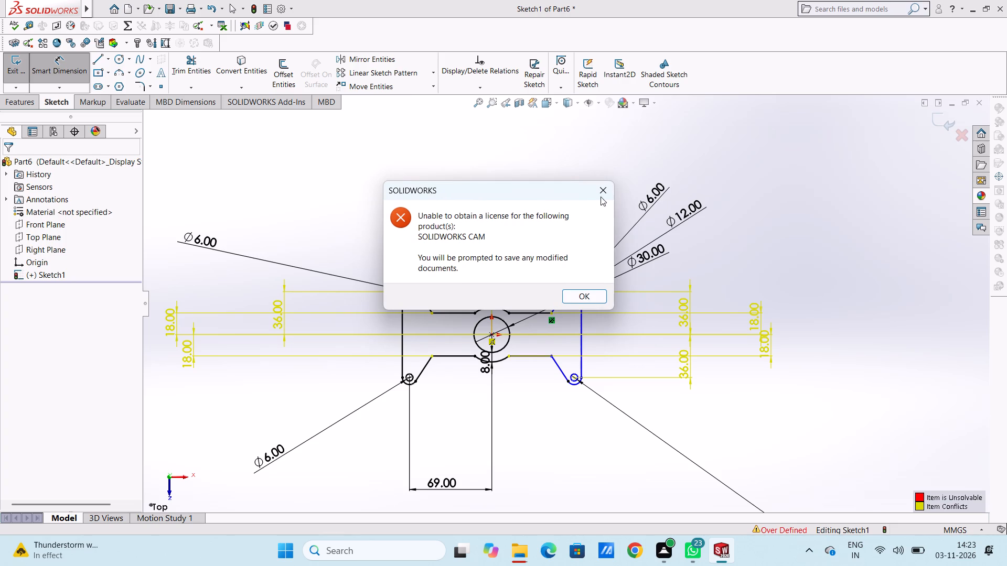
Dismiss the SOLIDWORKS CAM licence error and choose to save all modified documents.
click(601, 188)
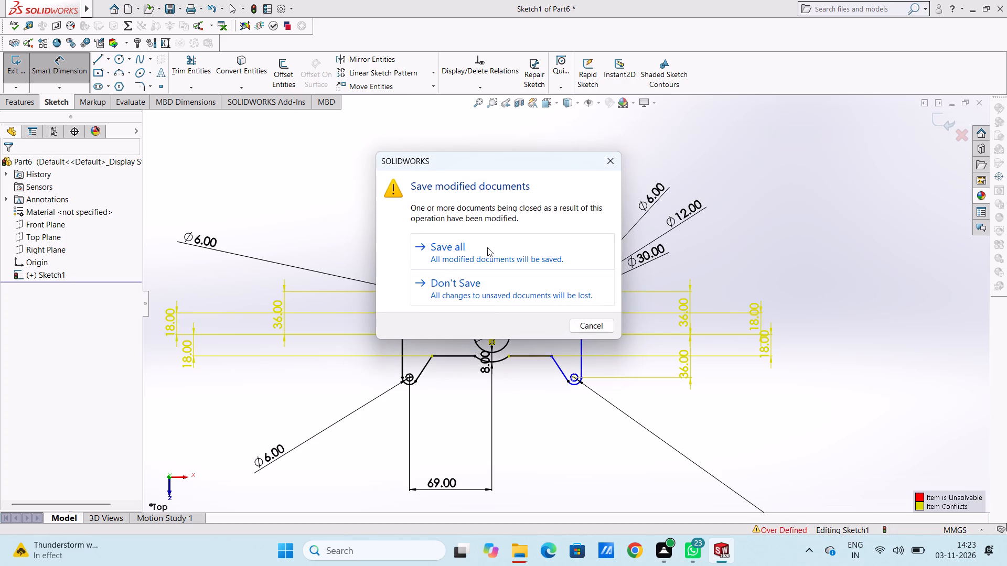
click(519, 252)
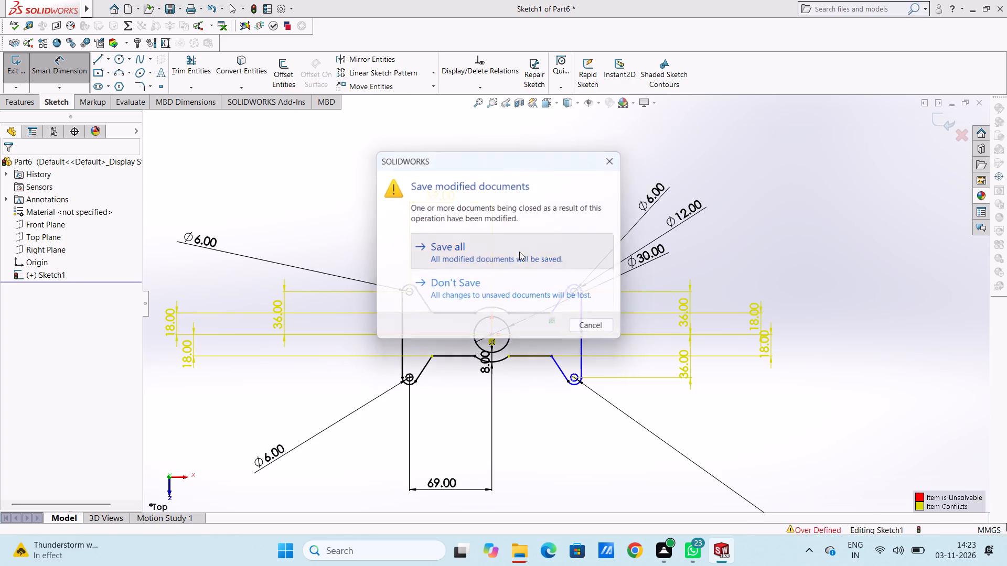
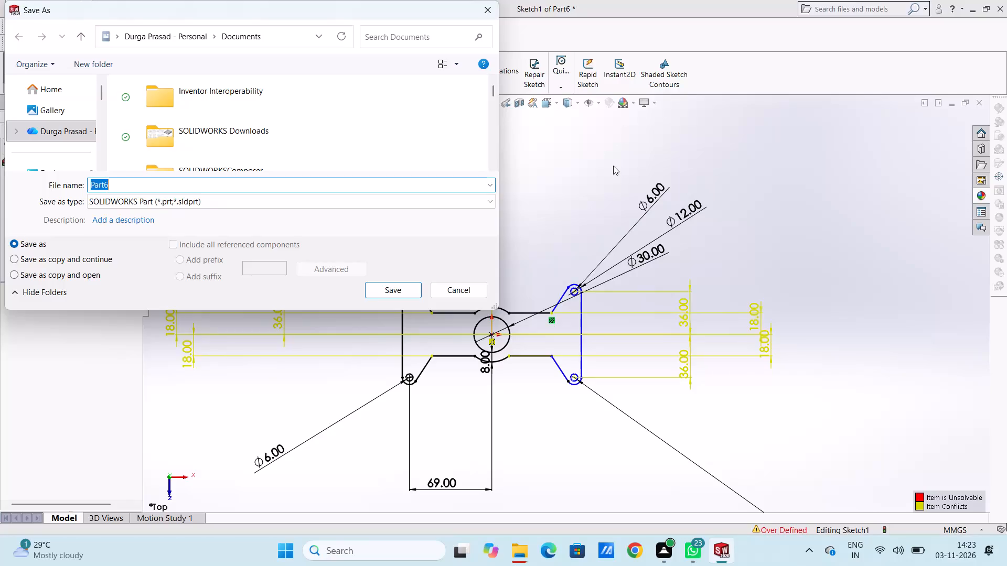
Save the part in the Documents folder under the name 150mm Multi-Function Mounting Base.
key(ctrl+v)
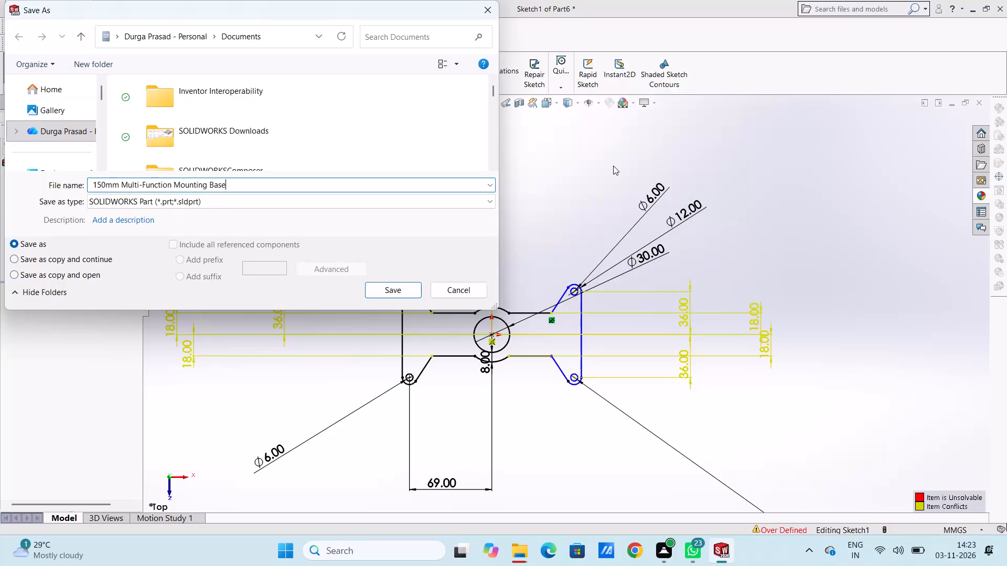
click(402, 292)
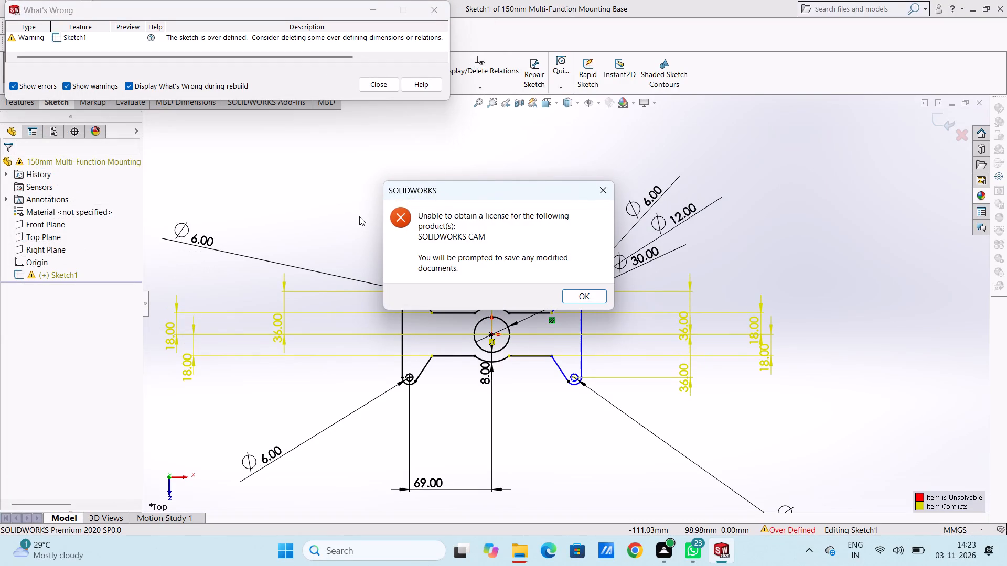
Dismiss the SOLIDWORKS CAM licence error and return to the open bracket sketch.
click(359, 216)
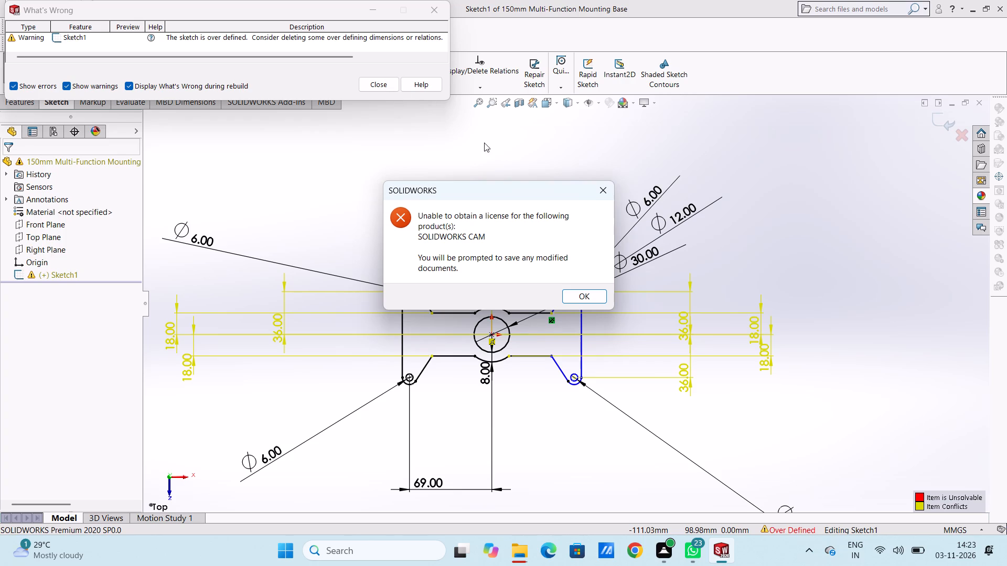
click(596, 192)
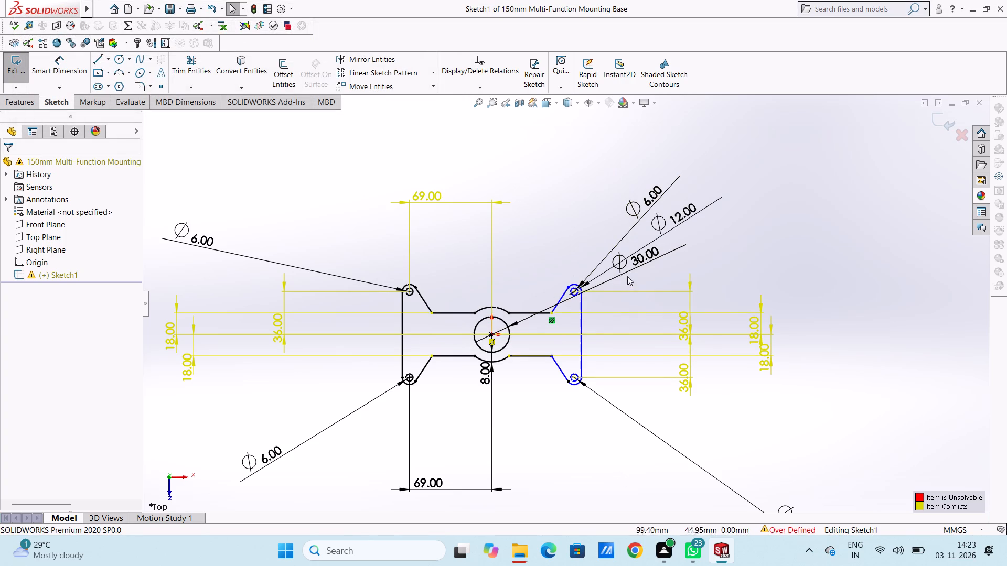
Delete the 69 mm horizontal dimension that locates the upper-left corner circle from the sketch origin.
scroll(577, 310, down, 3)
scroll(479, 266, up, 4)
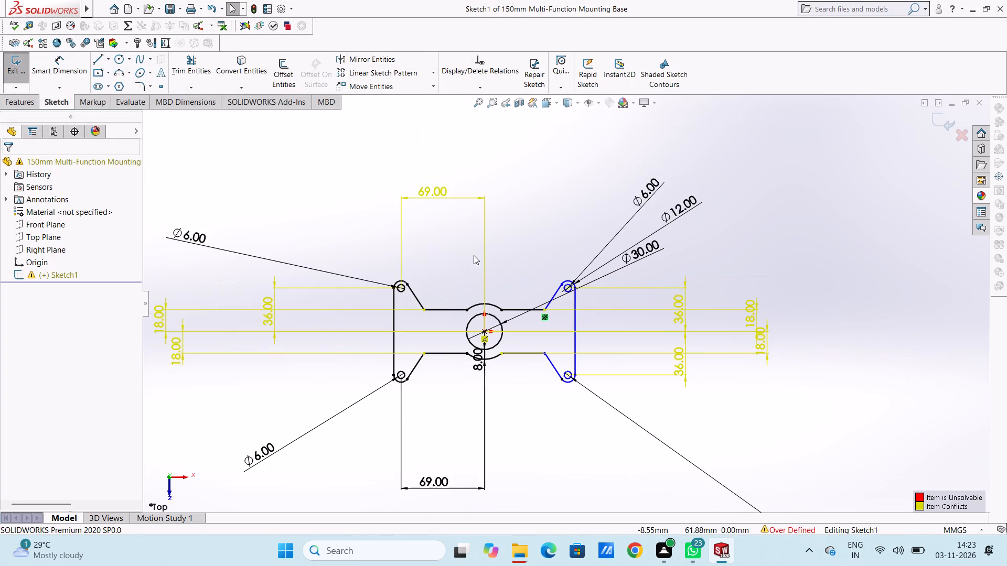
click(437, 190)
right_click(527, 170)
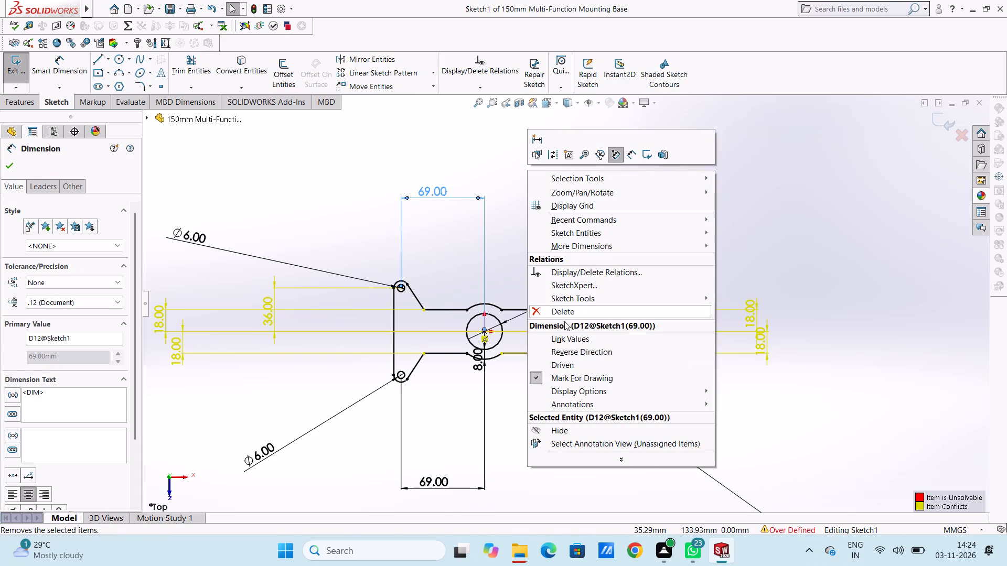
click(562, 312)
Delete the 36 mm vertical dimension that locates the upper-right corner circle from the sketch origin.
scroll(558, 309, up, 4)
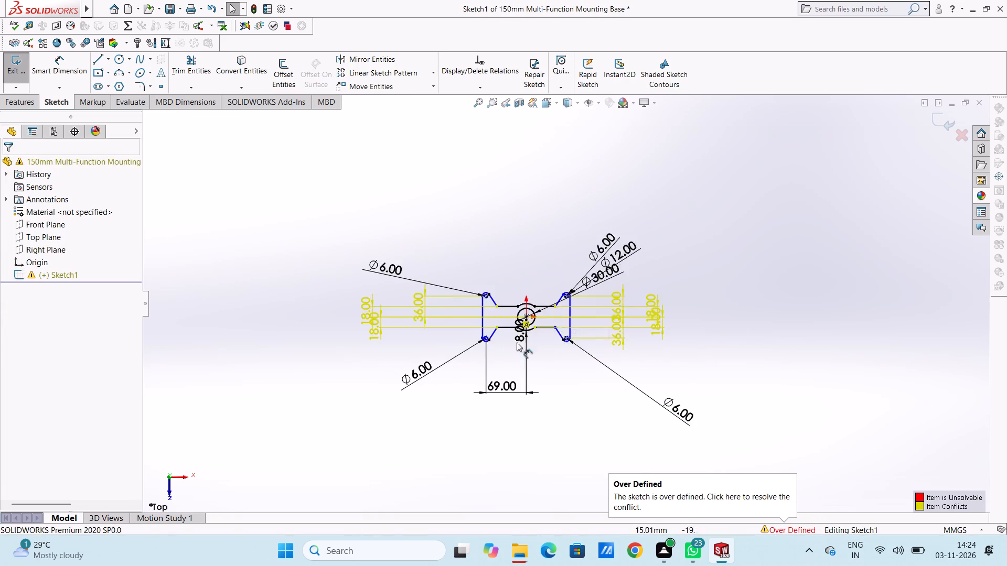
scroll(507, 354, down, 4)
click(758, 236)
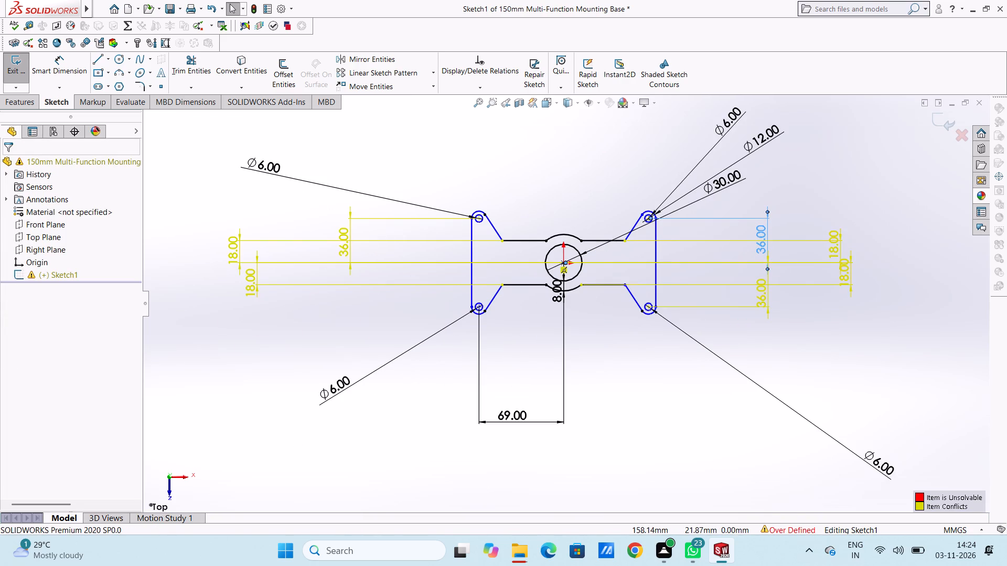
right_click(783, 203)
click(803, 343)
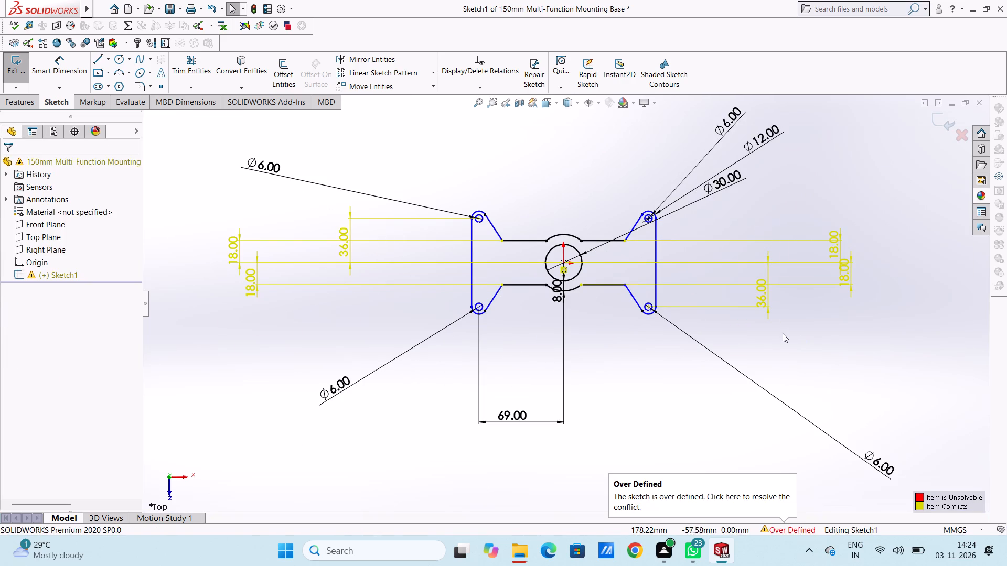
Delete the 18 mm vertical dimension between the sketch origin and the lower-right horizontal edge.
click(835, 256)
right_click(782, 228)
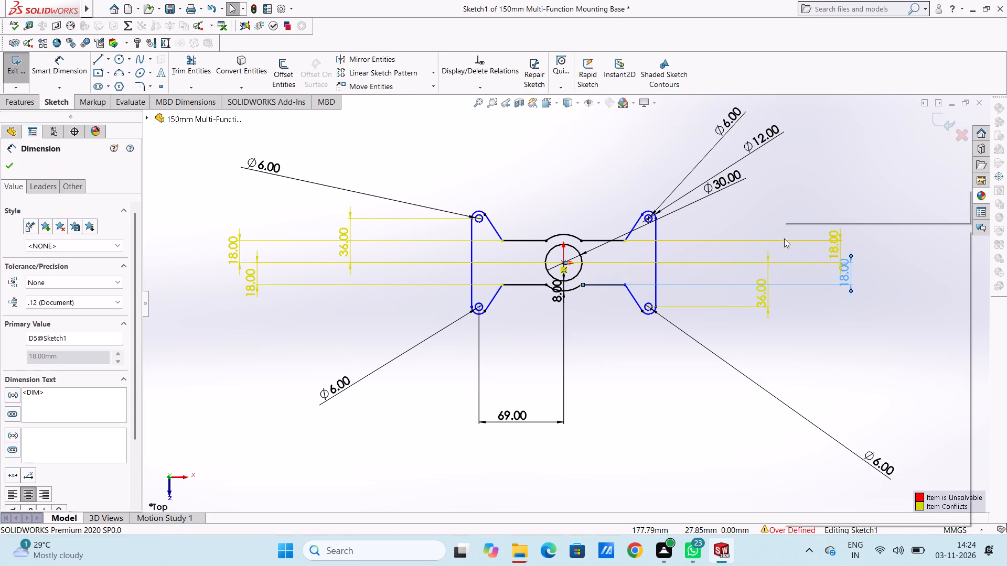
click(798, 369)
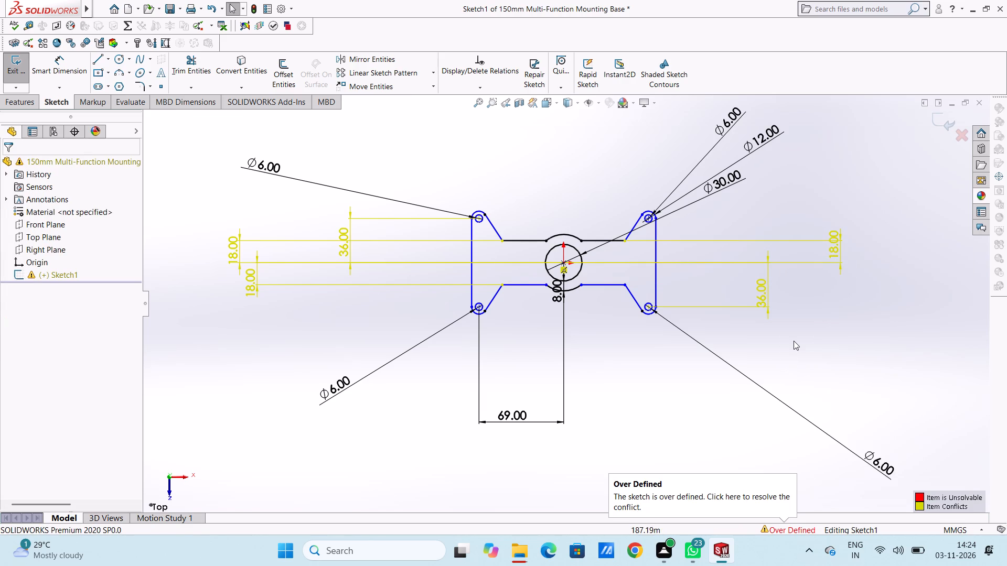
Undo the last seven sketch changes, including the deletions of the 18, 36 and 69 mm dimensions.
key(ctrl+z)
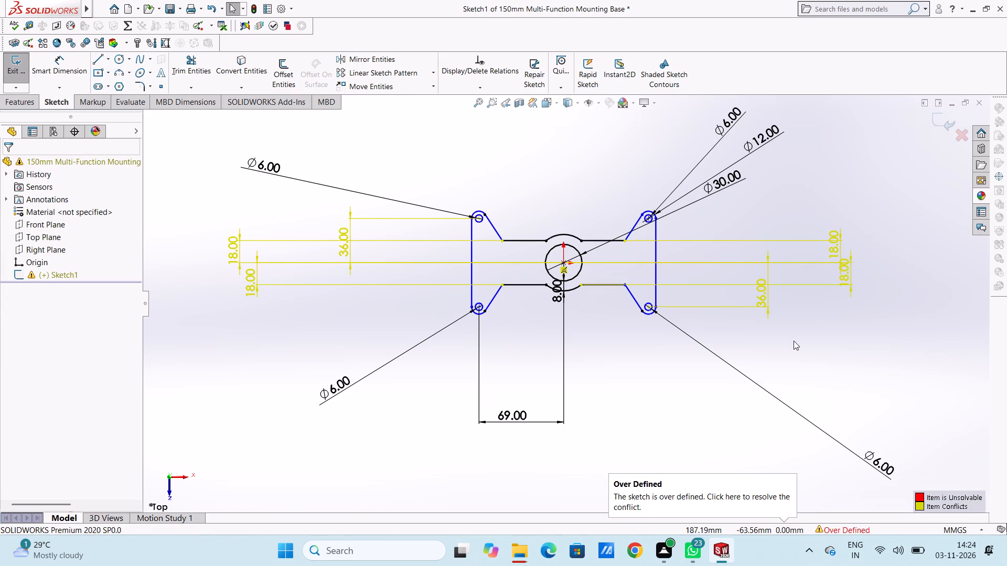
key(ctrl+z)
key(ctrl+z)
key(ctrl+z)
key(ctrl+z)
key(ctrl+z)
key(ctrl+z)
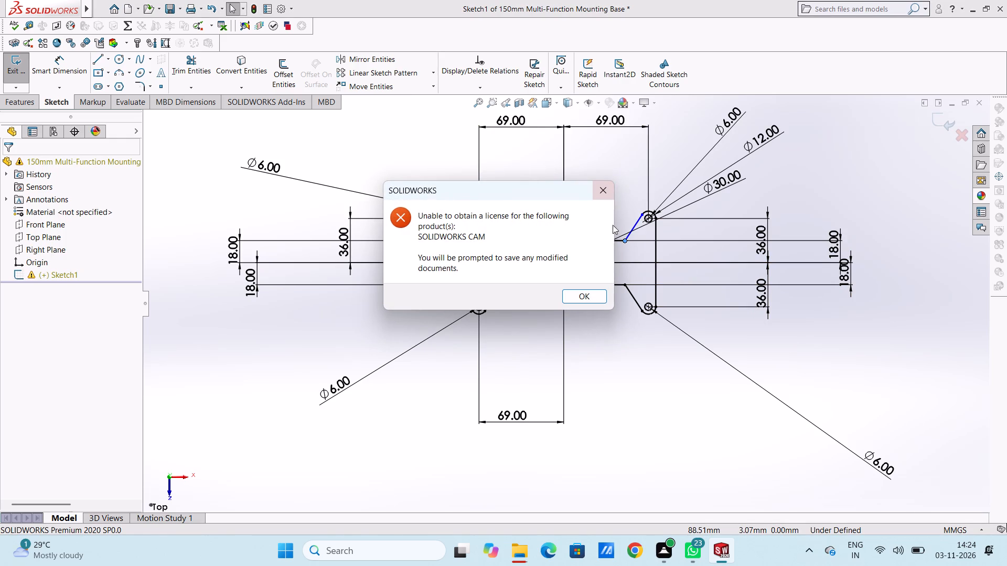
click(613, 336)
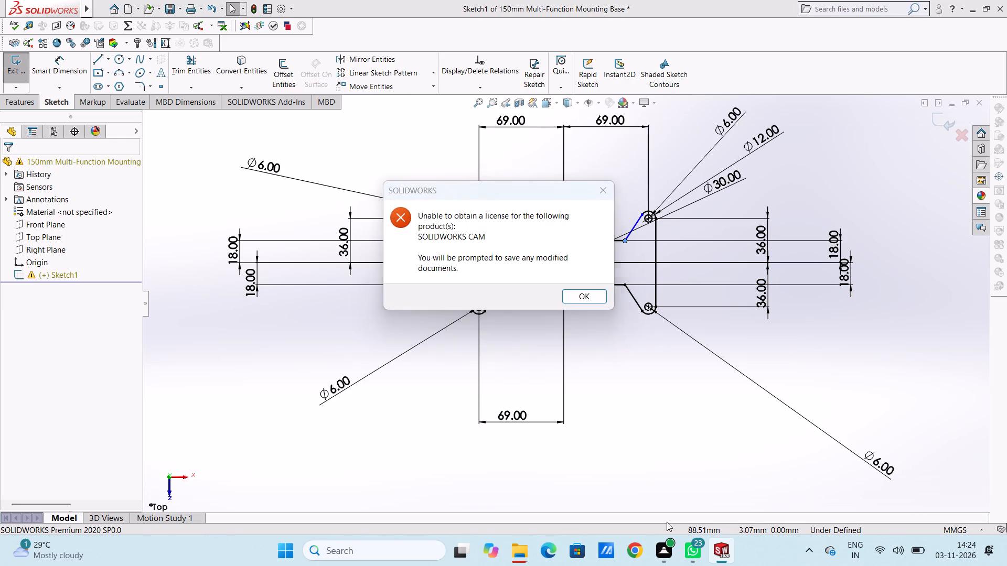
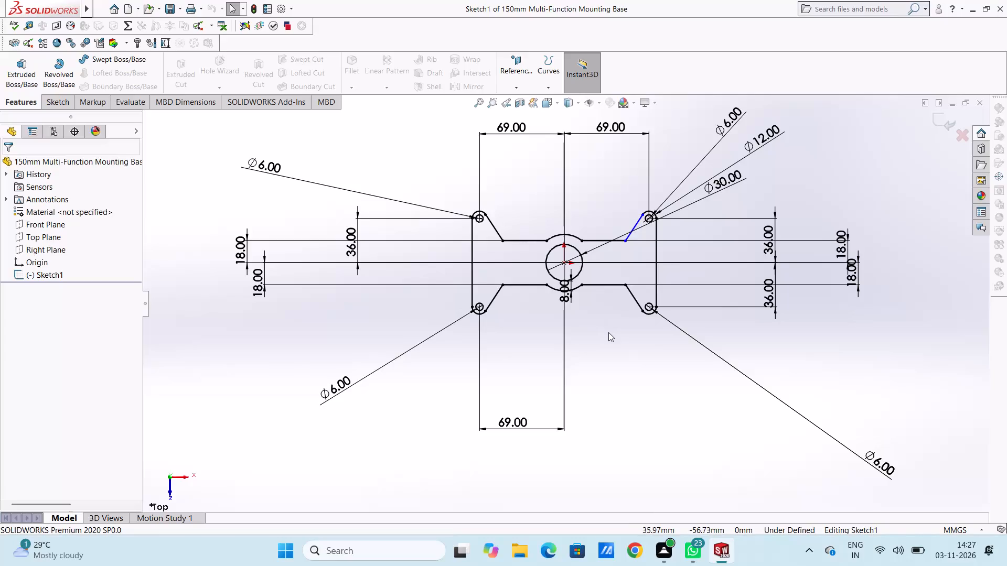
Add a vertical Smart Dimension to the bracket's upper-right slanted line, placed to the right of the existing 18 mm dimensions.
scroll(589, 182, down, 1)
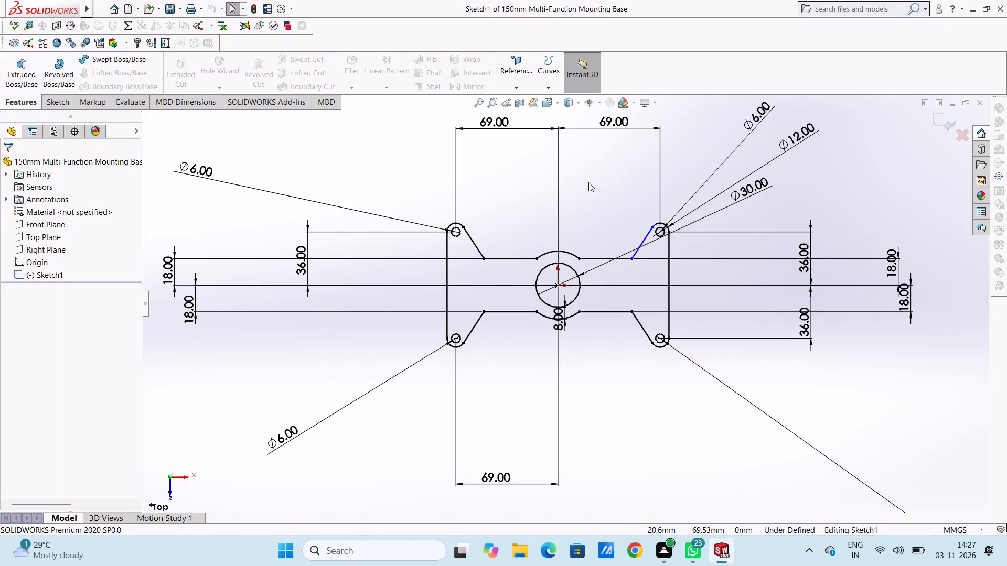
click(59, 102)
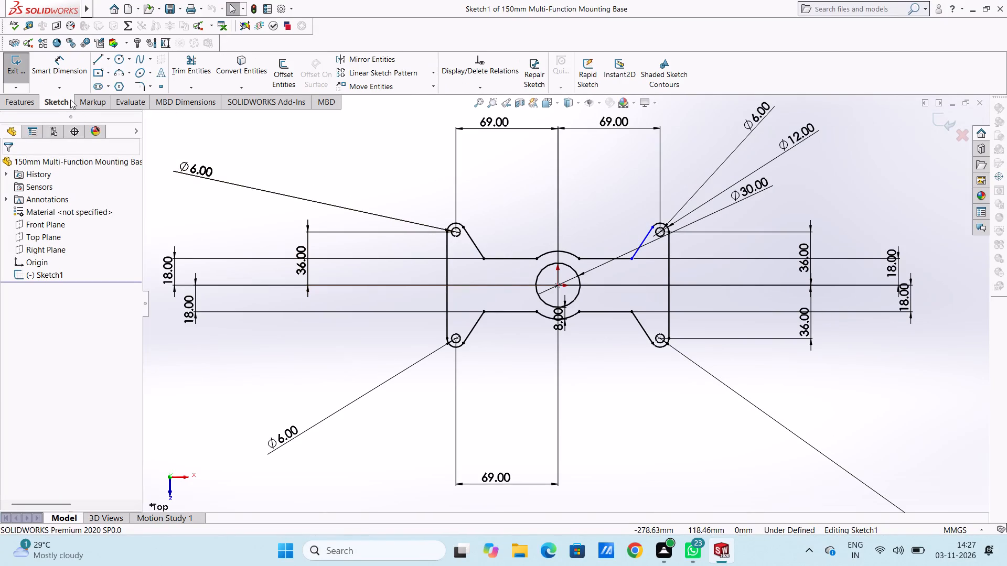
click(65, 67)
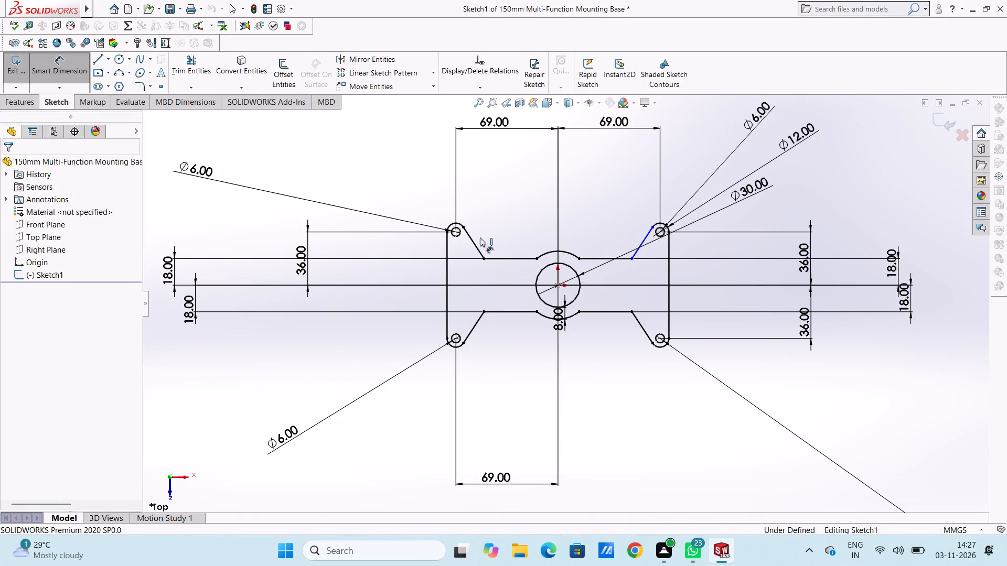
scroll(657, 280, down, 3)
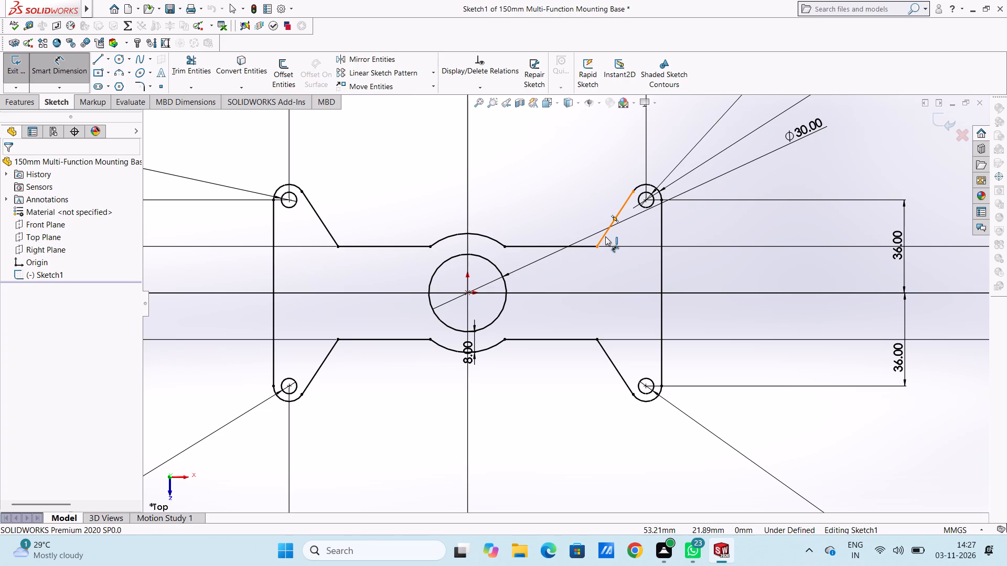
click(605, 236)
scroll(847, 237, up, 4)
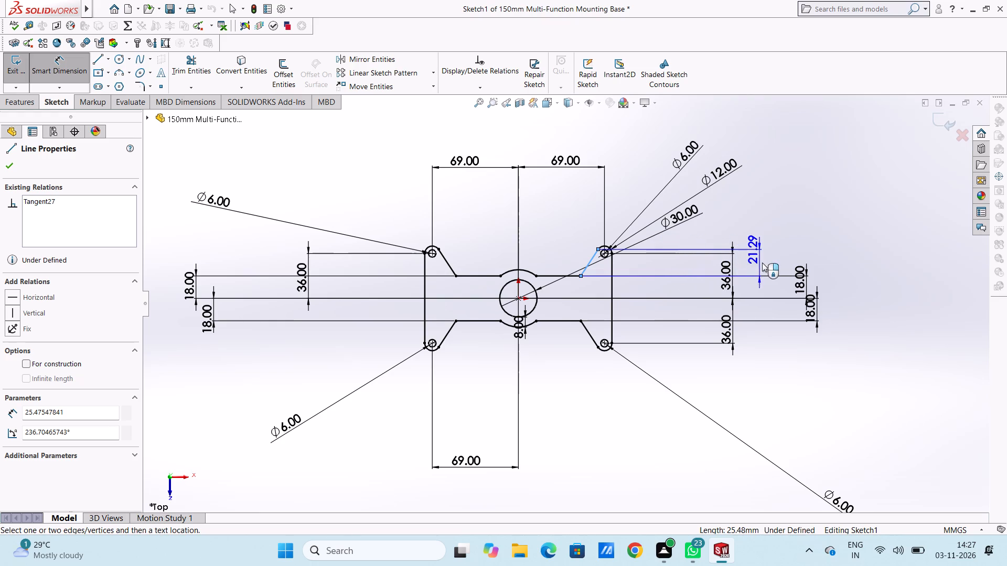
click(864, 269)
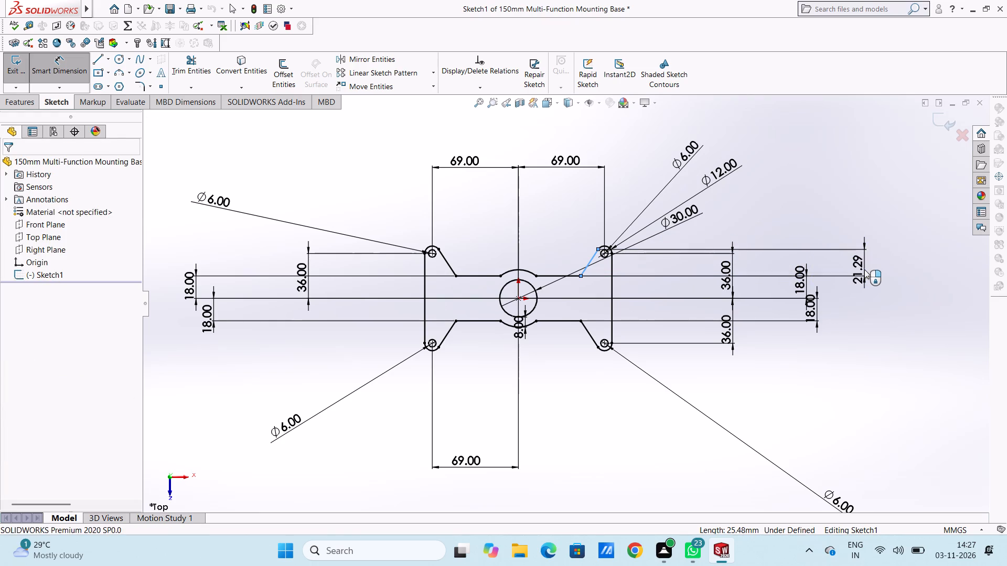
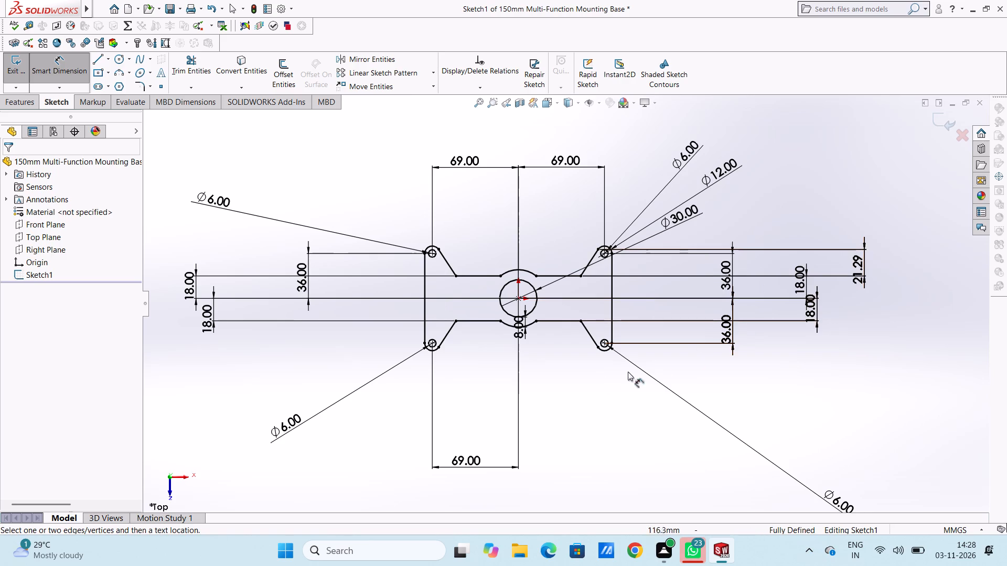
Extrude the bracket sketch as a solid boss with a blind depth of 5 mm.
click(74, 79)
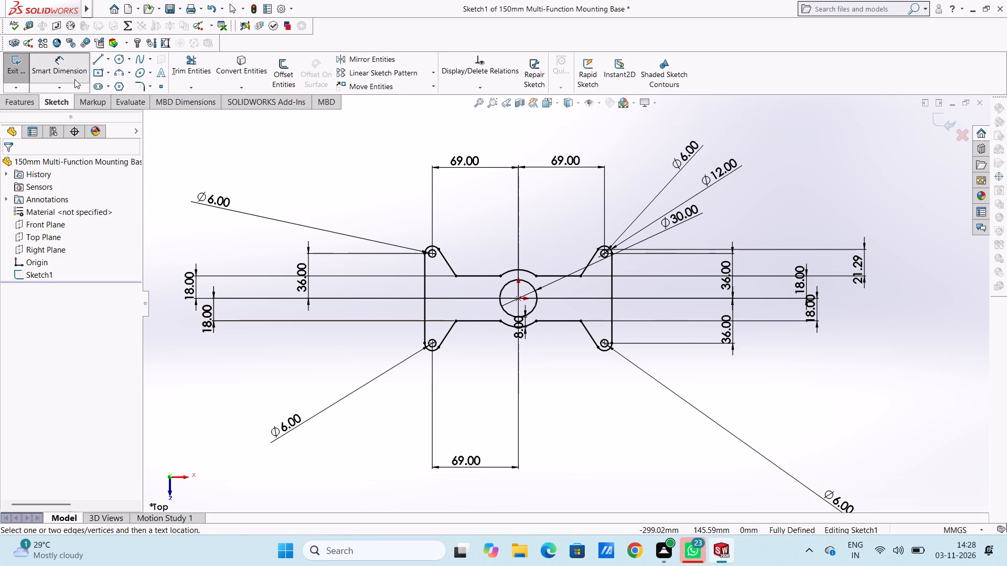
click(31, 95)
click(12, 74)
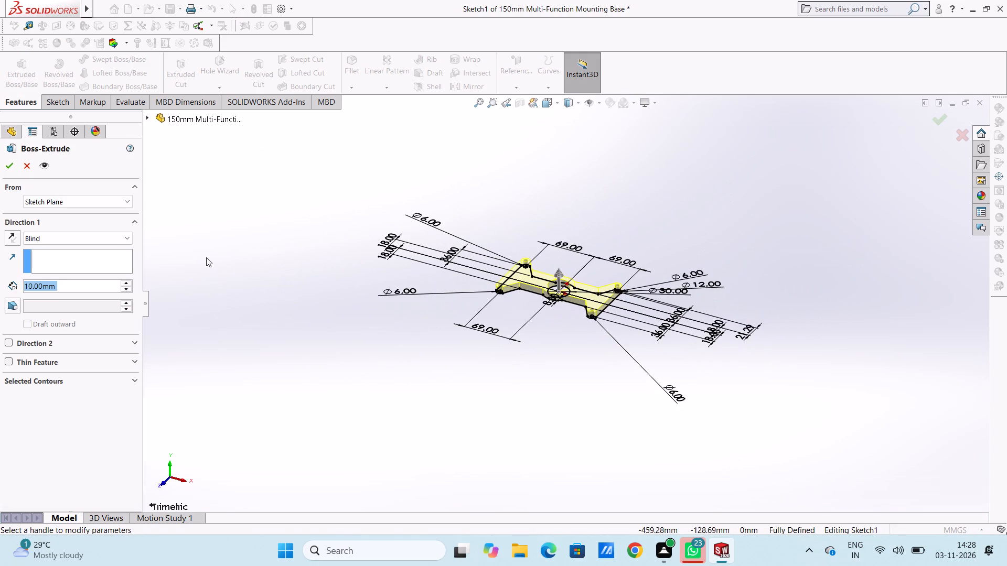
key(5)
key(Return)
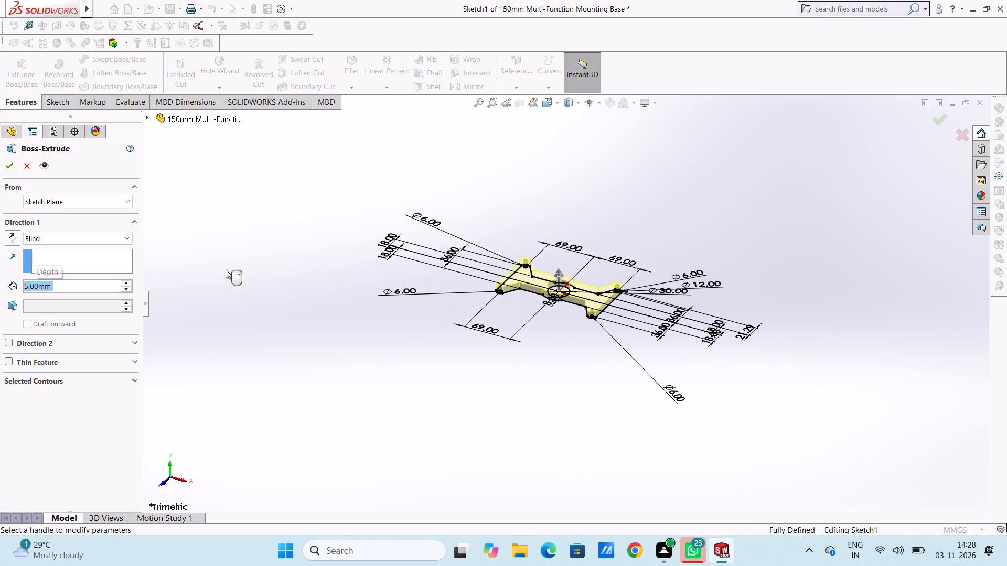
click(4, 167)
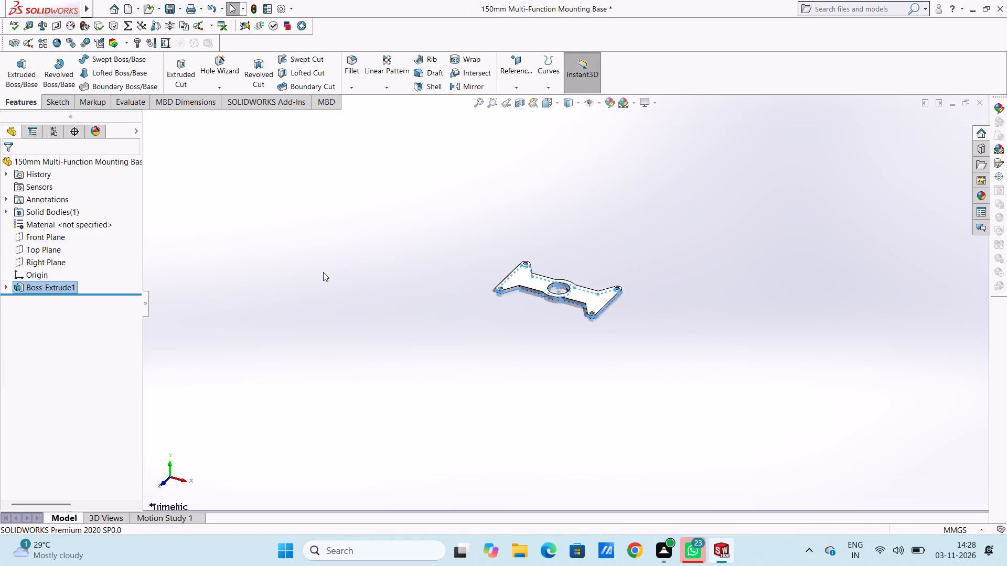
click(323, 272)
Start a new sketch on the bracket's large flat top face, viewed from the top.
middle_drag(349, 292, 377, 361)
middle_drag(380, 309, 391, 376)
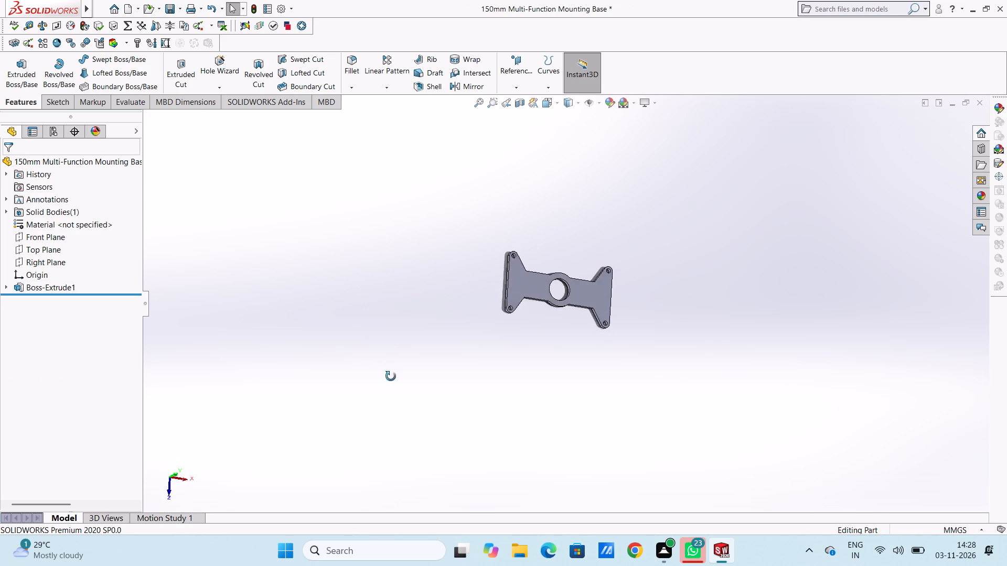
middle_drag(391, 376, 405, 349)
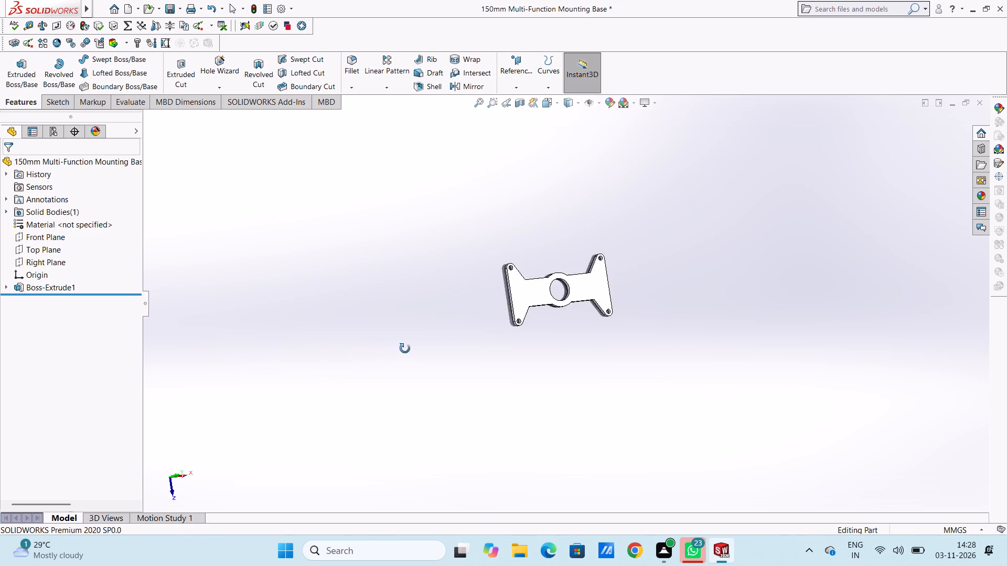
middle_drag(405, 349, 368, 353)
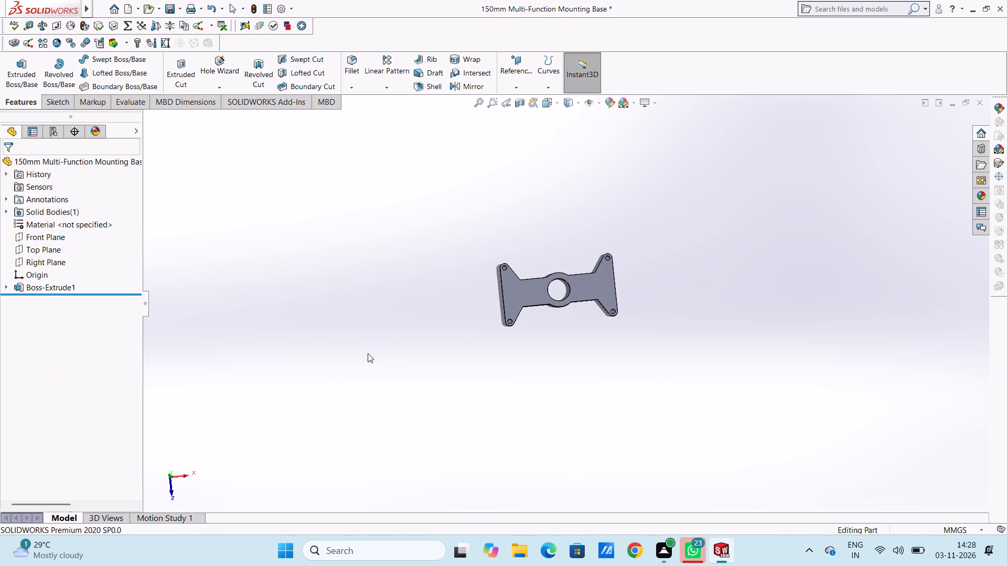
key(ctrl+5)
right_click(368, 353)
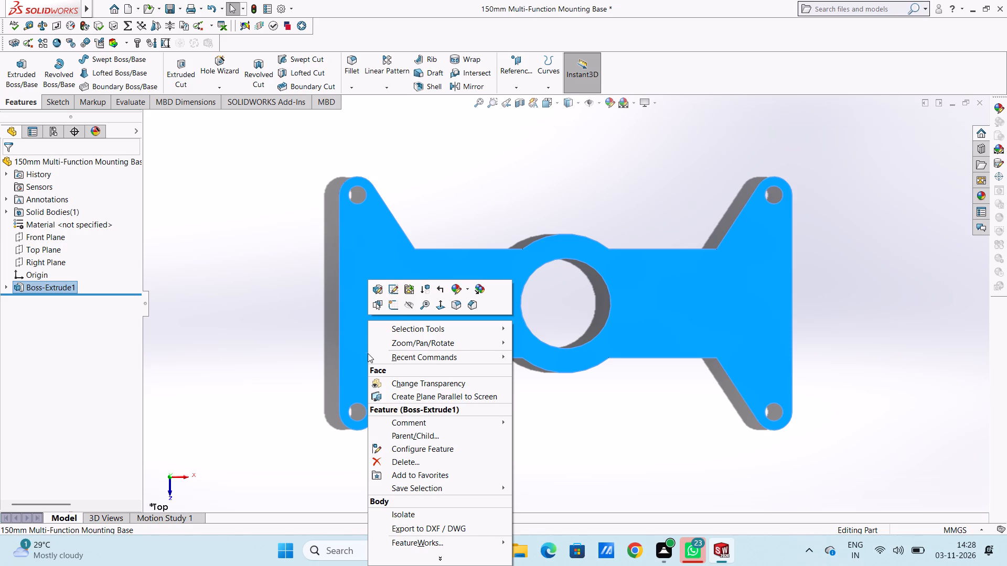
click(234, 253)
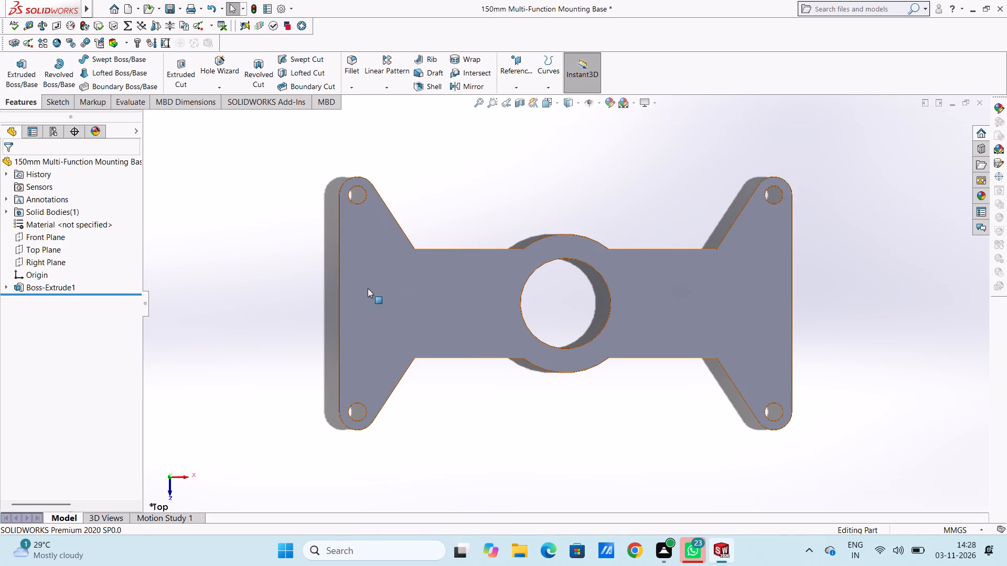
click(385, 289)
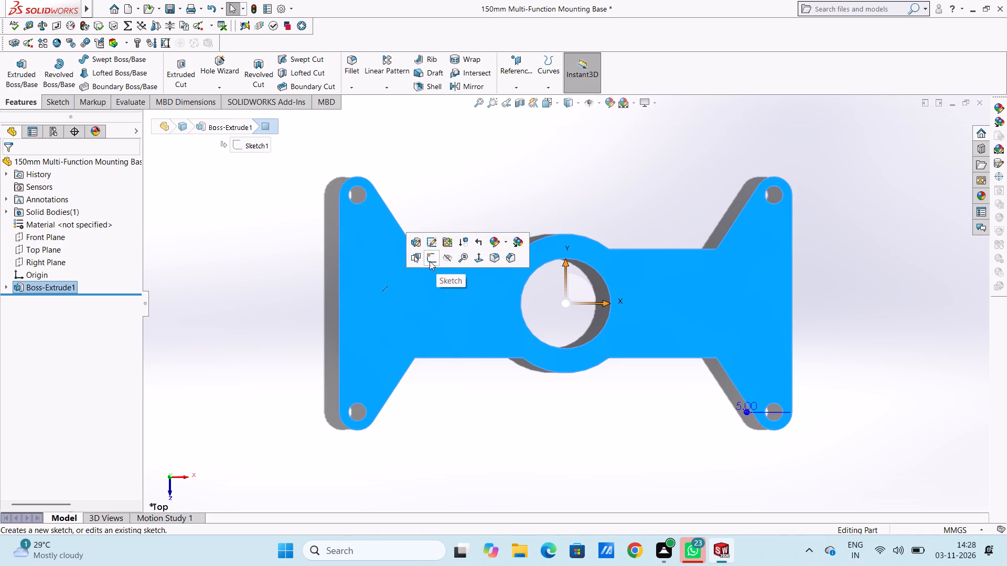
click(430, 260)
click(432, 224)
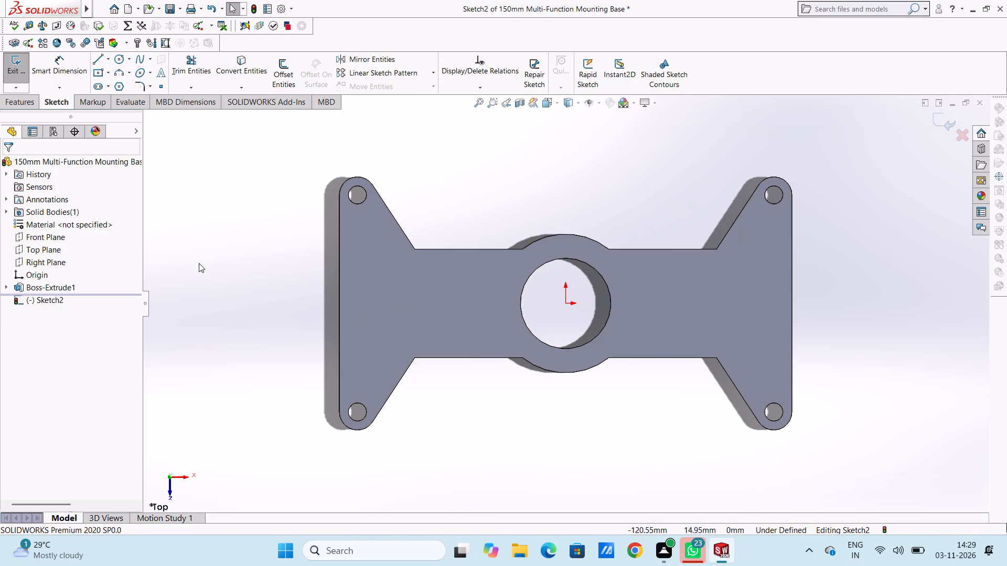
Sketch an upright corner rectangle 40 mm high and 6 mm wide on the bracket's left end section.
click(108, 71)
click(103, 86)
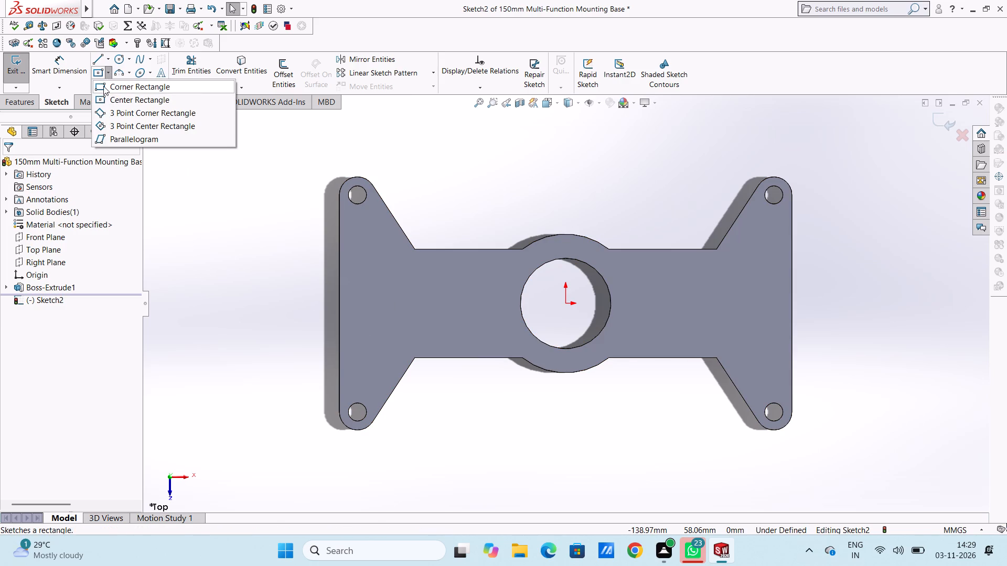
click(370, 252)
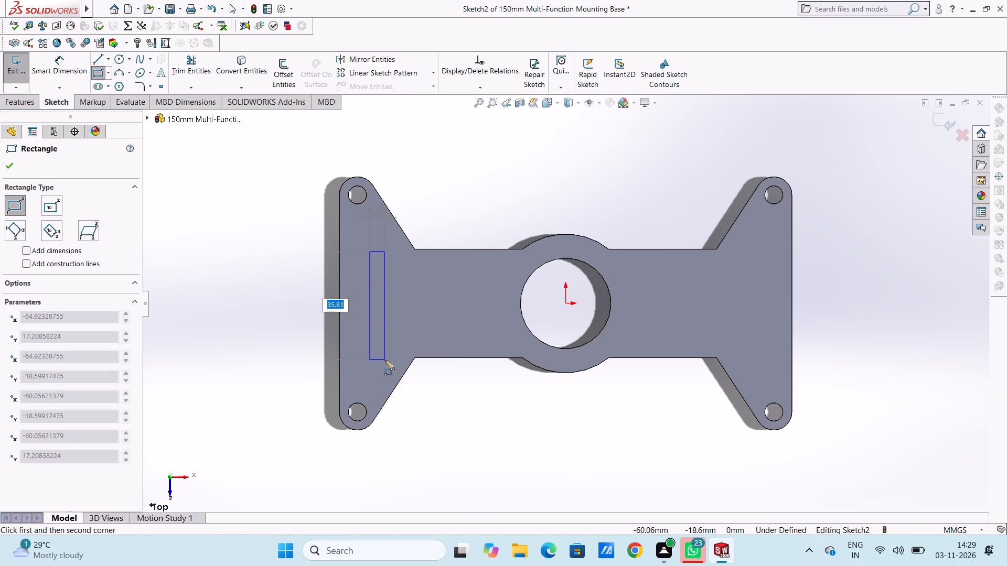
text(40)
key(Return)
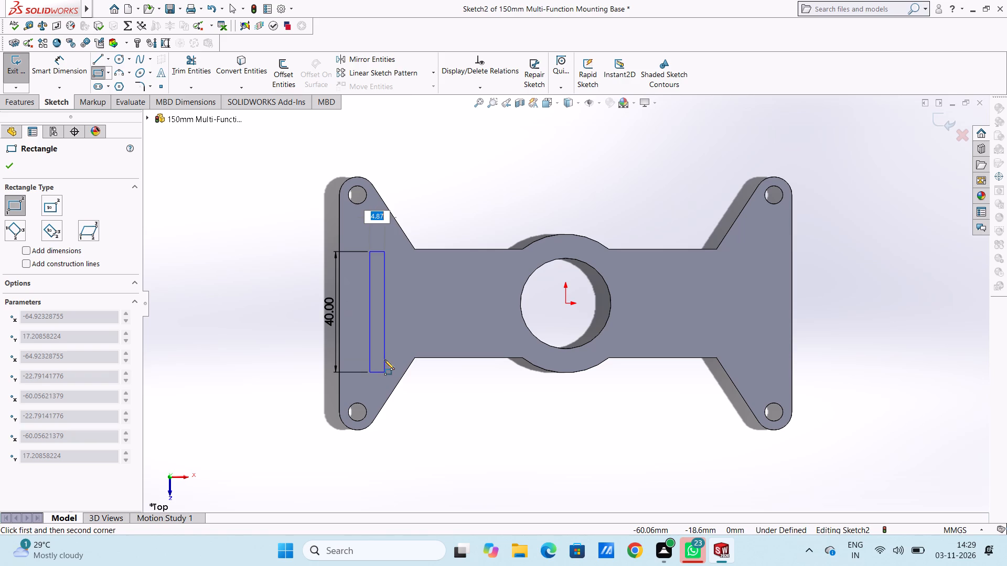
key(6)
key(Return)
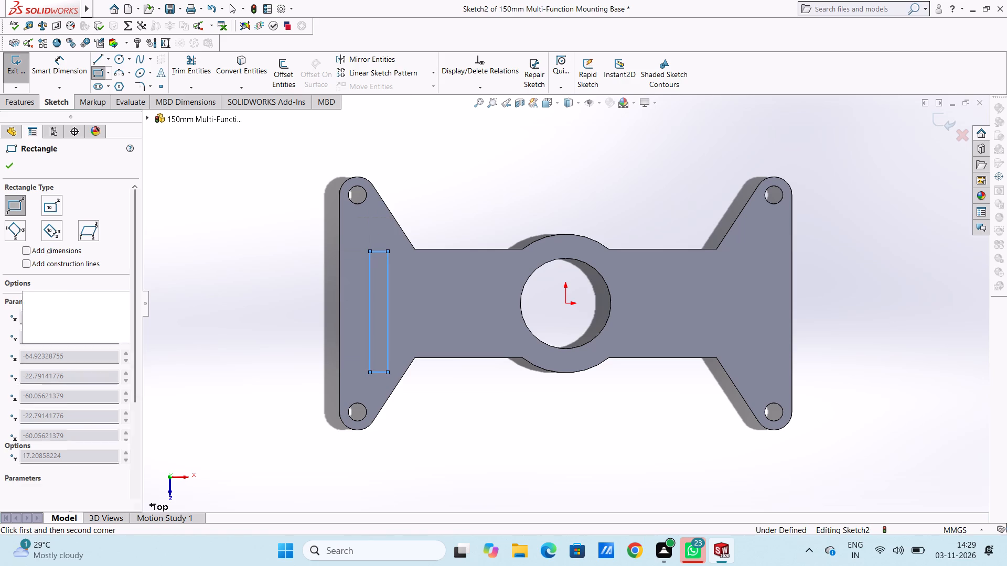
right_click(220, 214)
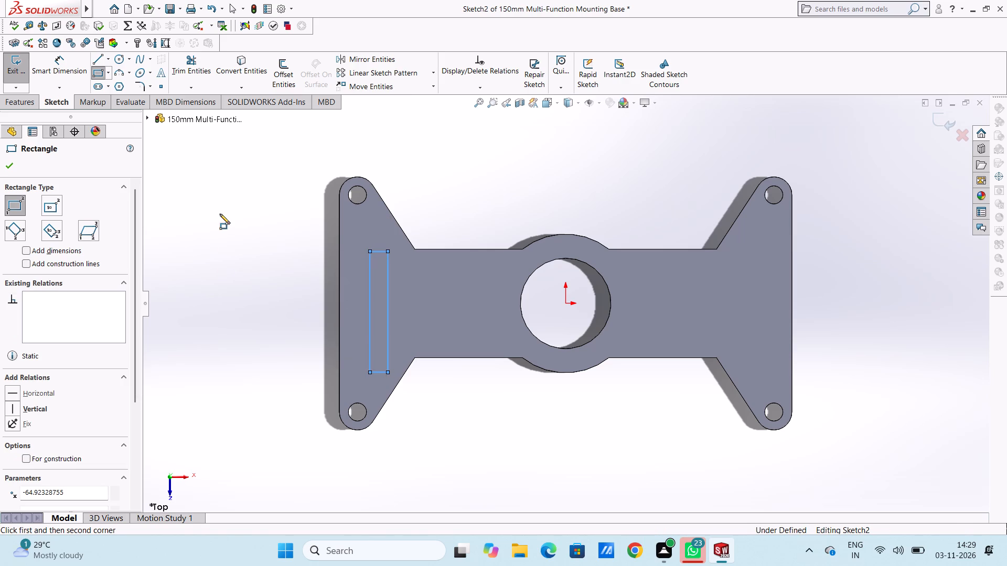
double_click(225, 221)
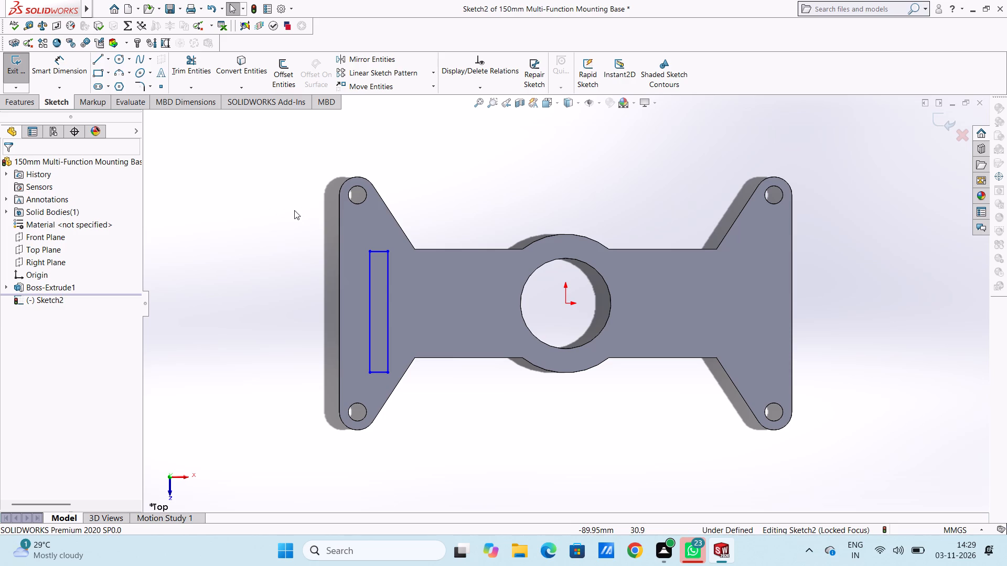
Add a Smart Dimension to the rectangle's long left side, placed outside the bracket's left edge.
click(56, 64)
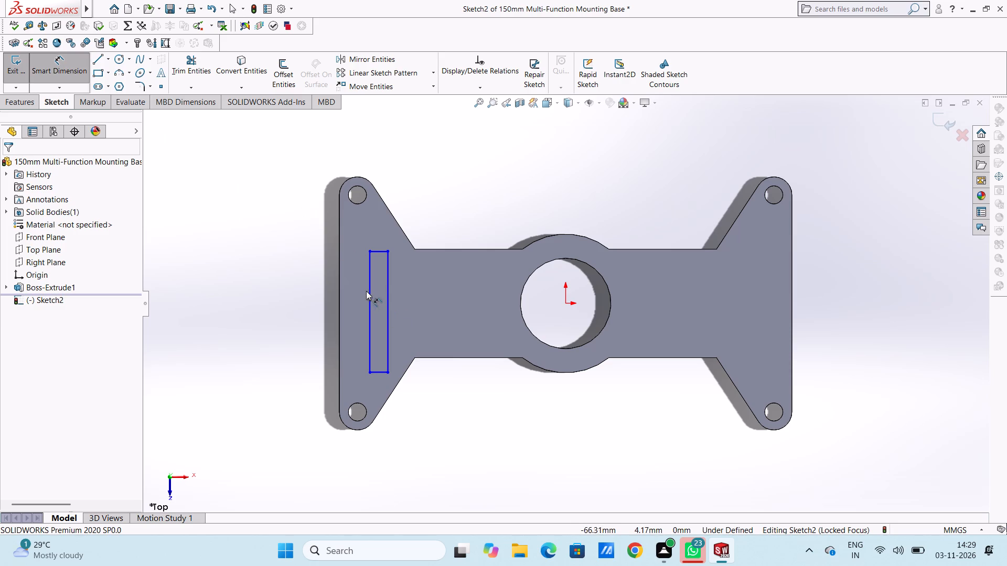
click(367, 291)
click(239, 187)
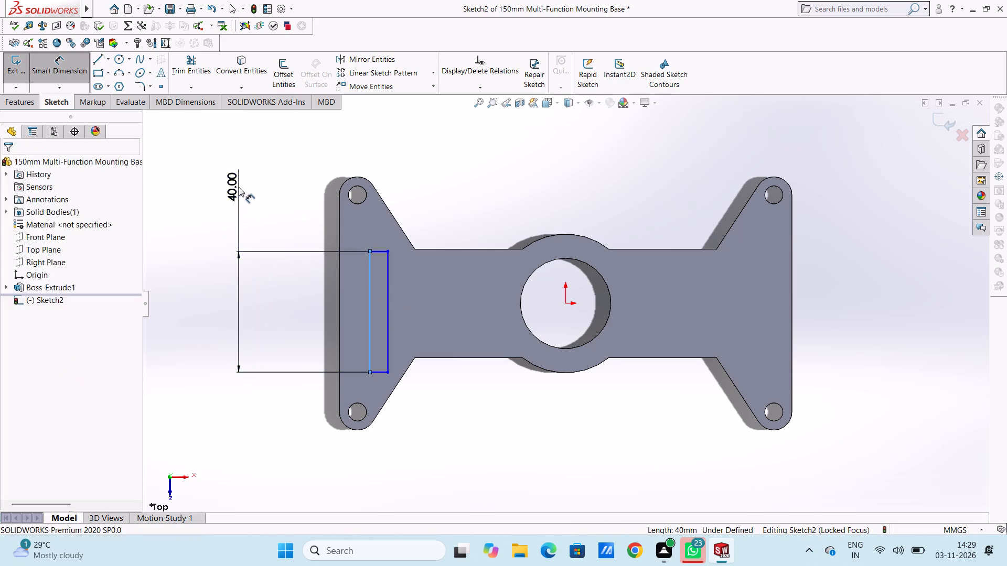
double_click(195, 169)
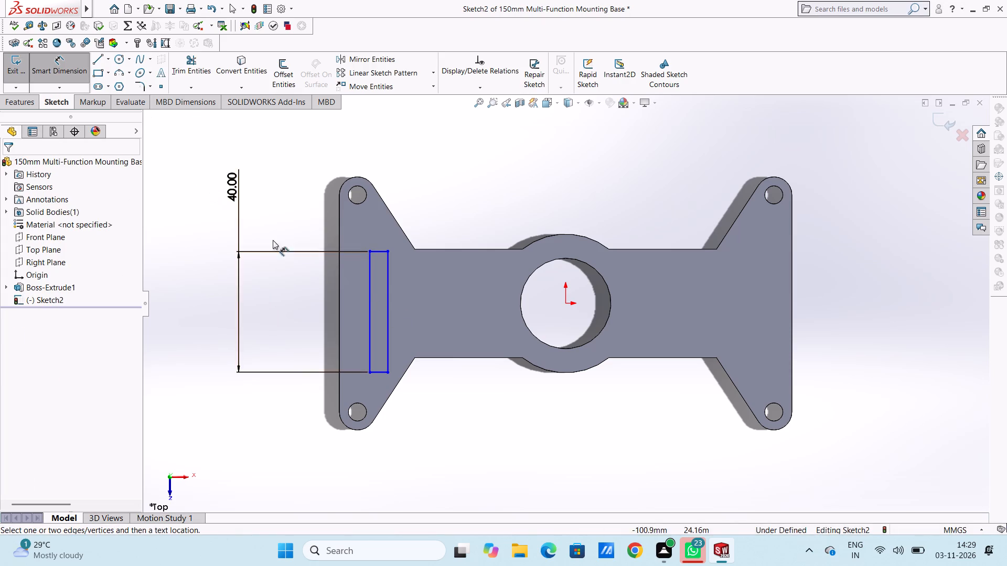
Add a Smart Dimension for the rectangle's width between its two long sides, placed below the bracket.
scroll(336, 277, up, 3)
scroll(539, 373, down, 1)
scroll(592, 345, up, 1)
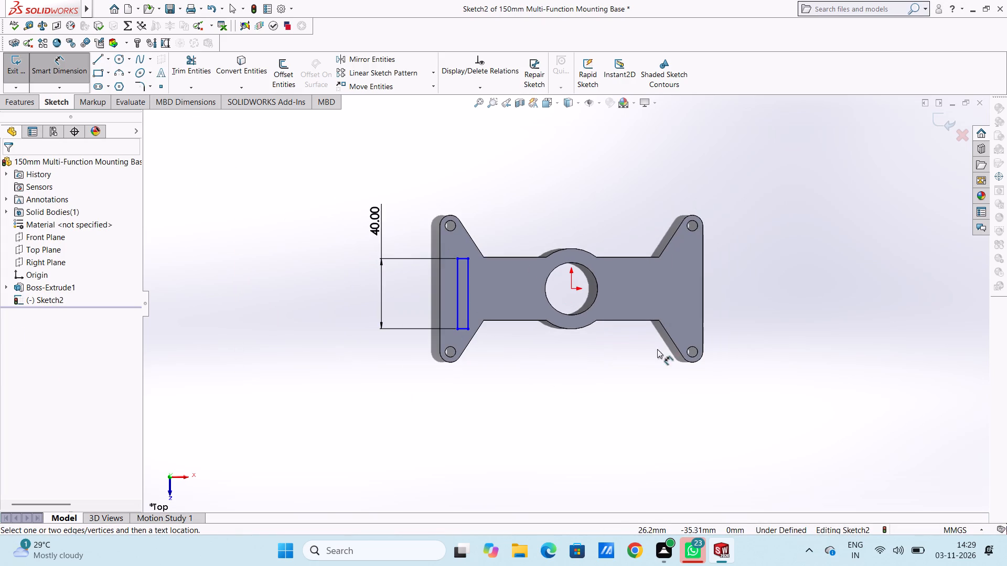
scroll(678, 345, down, 3)
scroll(702, 355, up, 2)
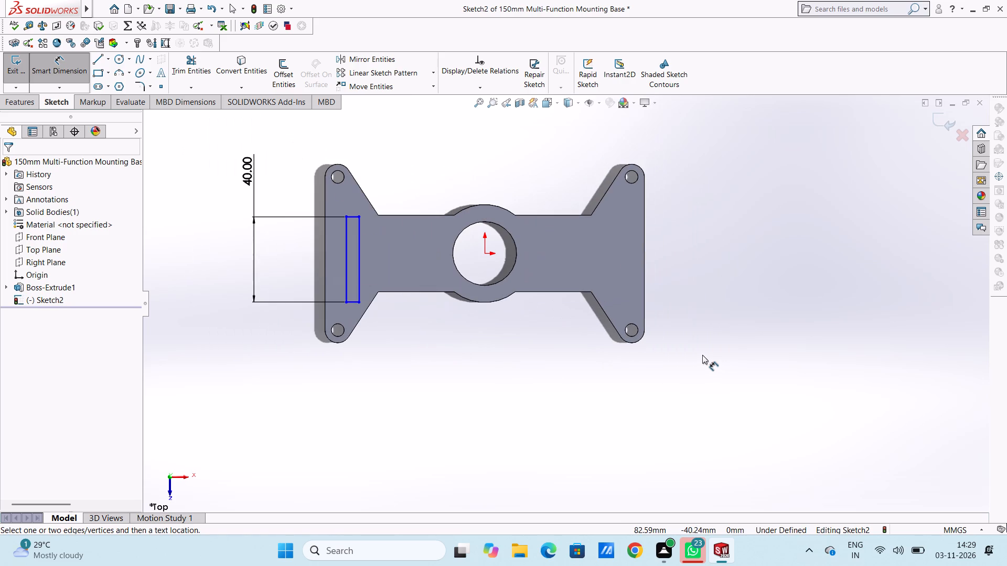
click(345, 270)
click(362, 269)
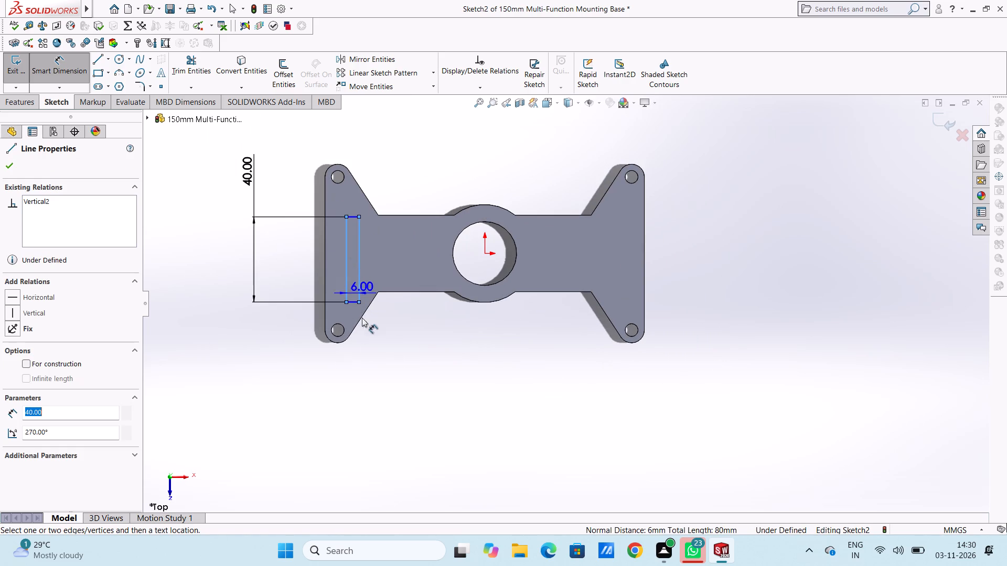
click(269, 440)
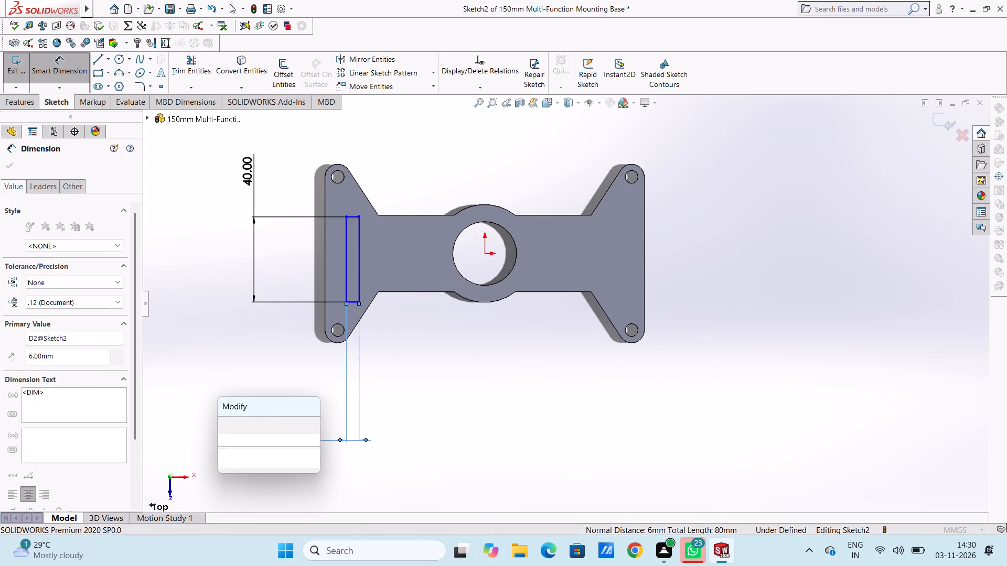
click(226, 428)
click(226, 382)
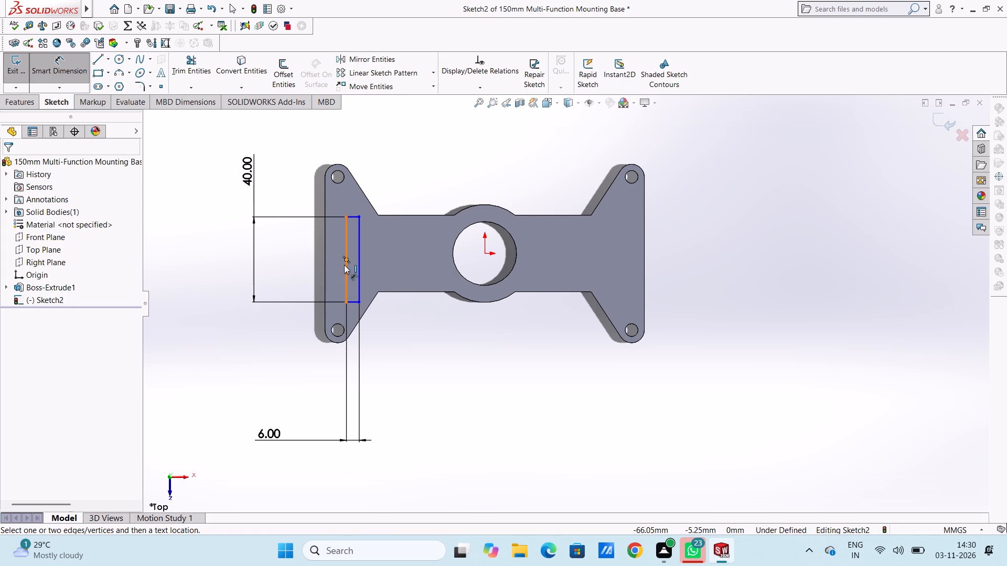
click(63, 71)
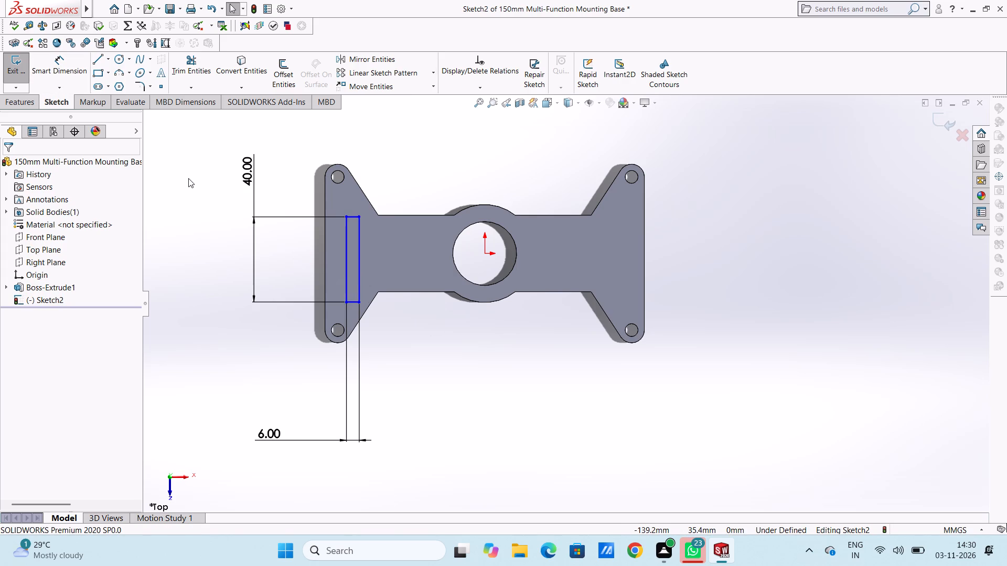
Add a Horizontal relation between the origin and the midpoint of the rectangle's right side.
click(485, 255)
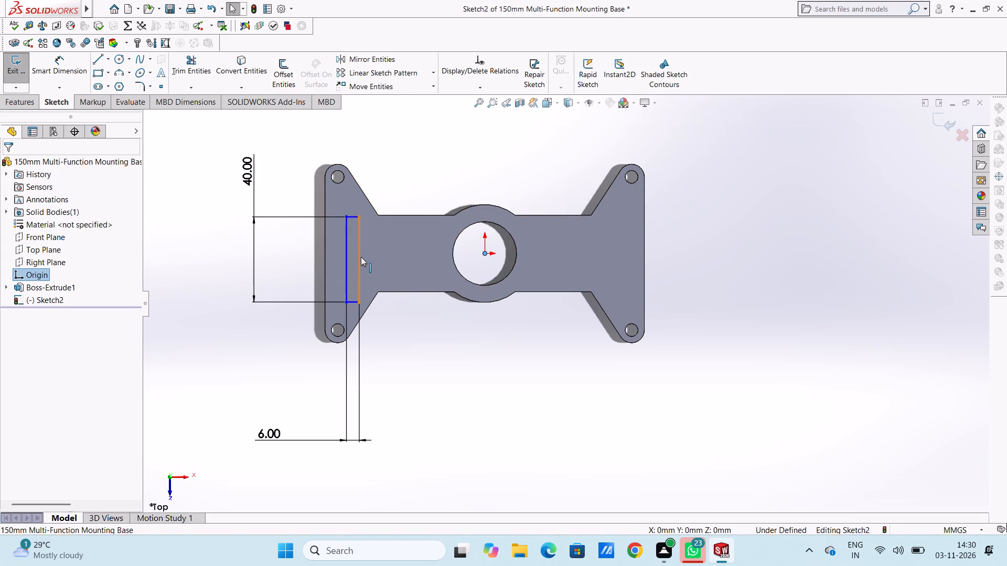
ctrl+click(361, 260)
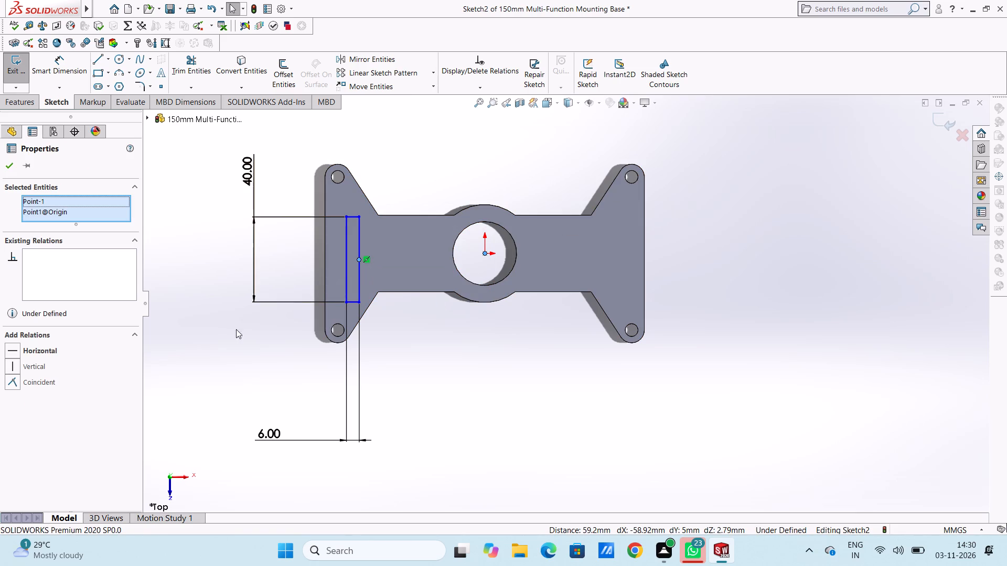
click(9, 349)
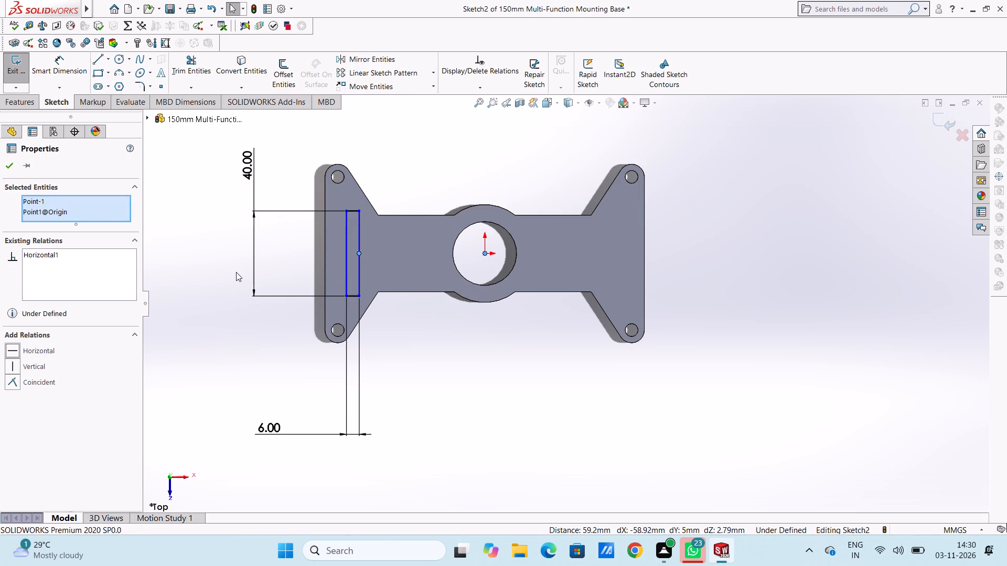
click(234, 268)
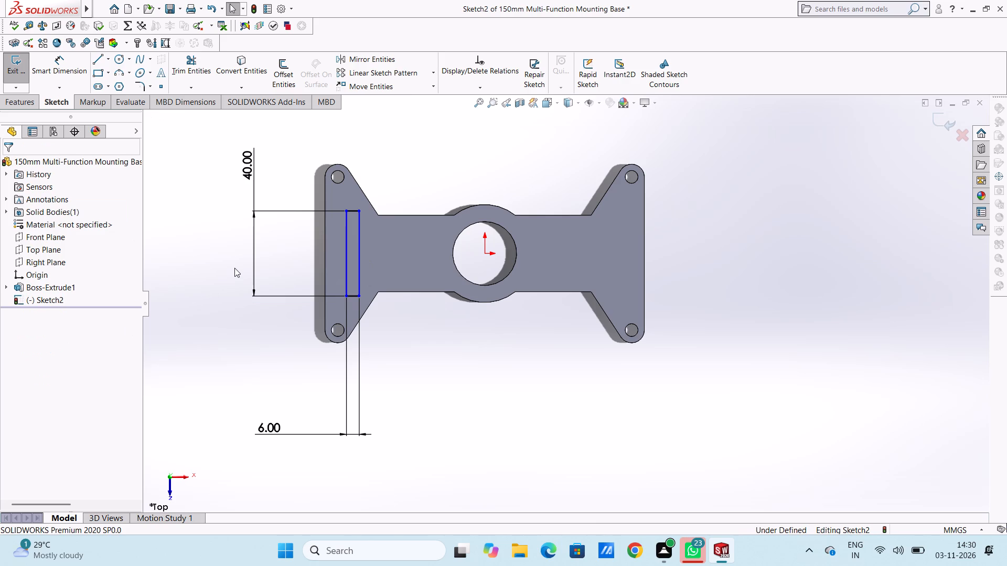
Dimension the distance from the bracket's left edge to the rectangle's left side and set it to 16 mm.
click(50, 68)
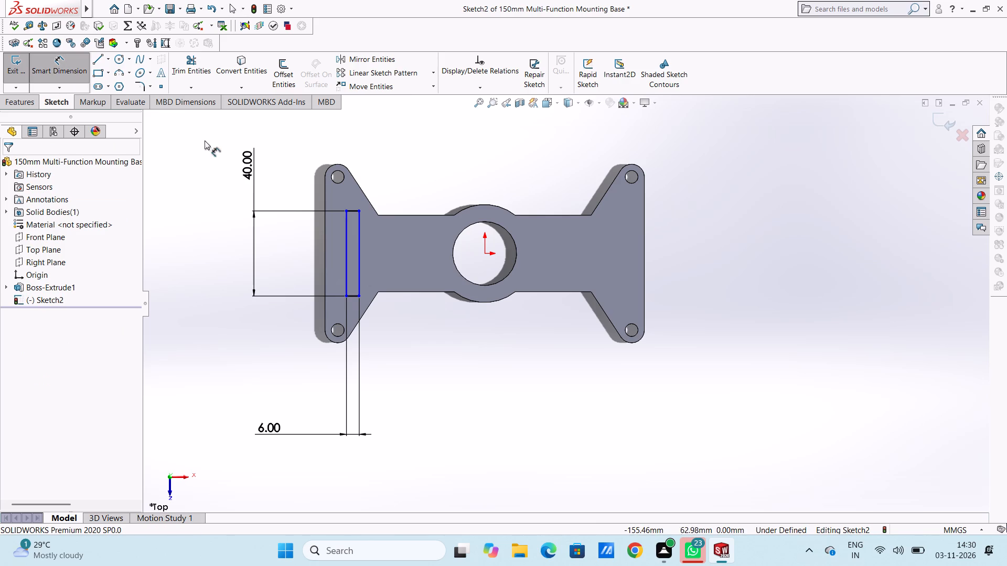
click(348, 247)
click(325, 247)
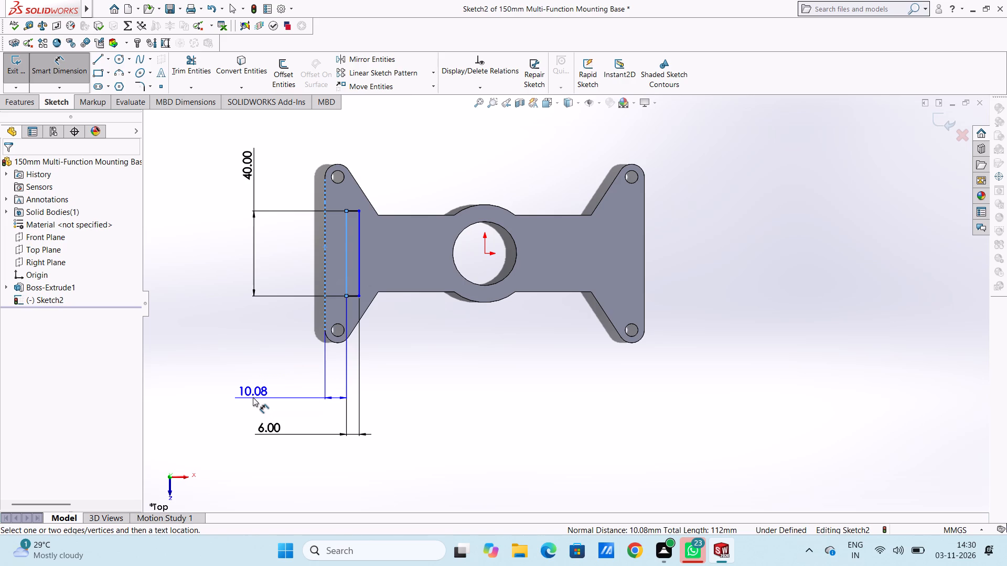
click(253, 397)
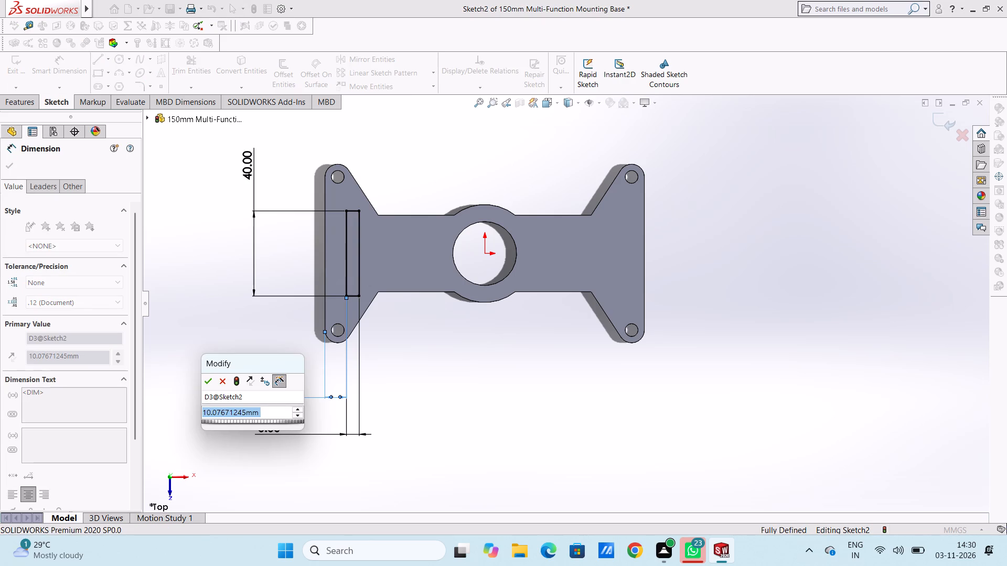
text(16)
key(Return)
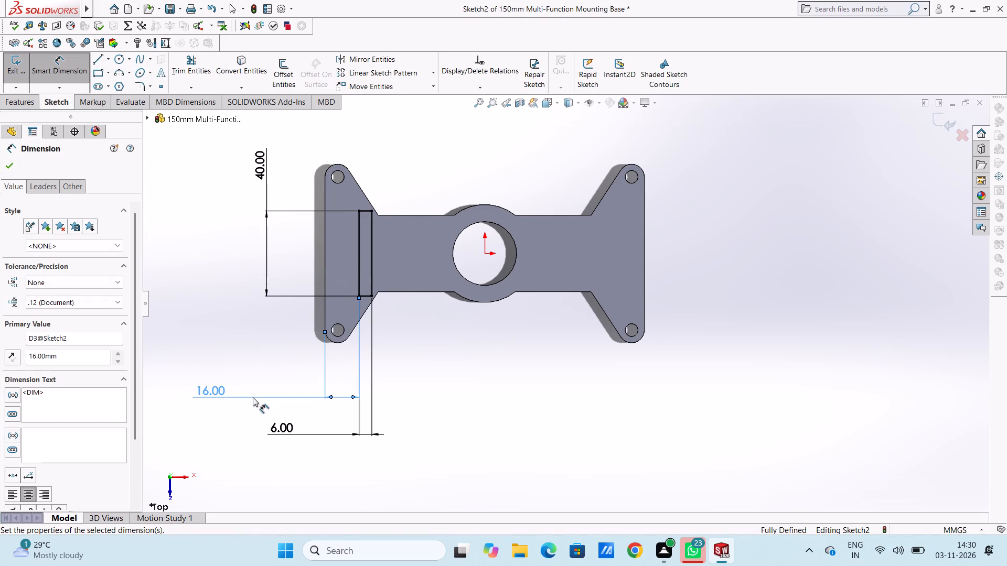
click(221, 321)
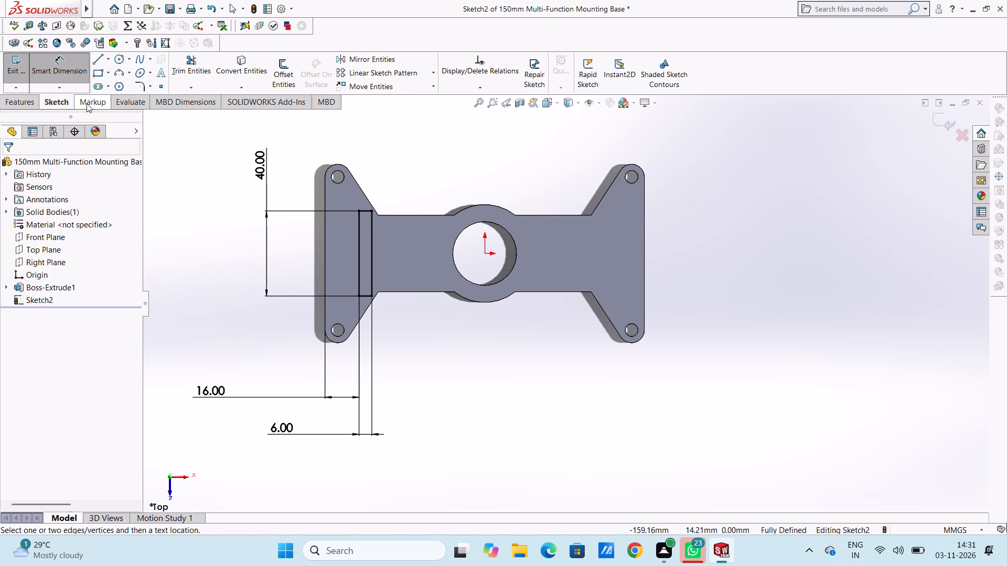
Draw a second corner rectangle, 40 mm high by 6 mm wide, on the bracket's right end, level with the existing one.
click(74, 71)
click(102, 68)
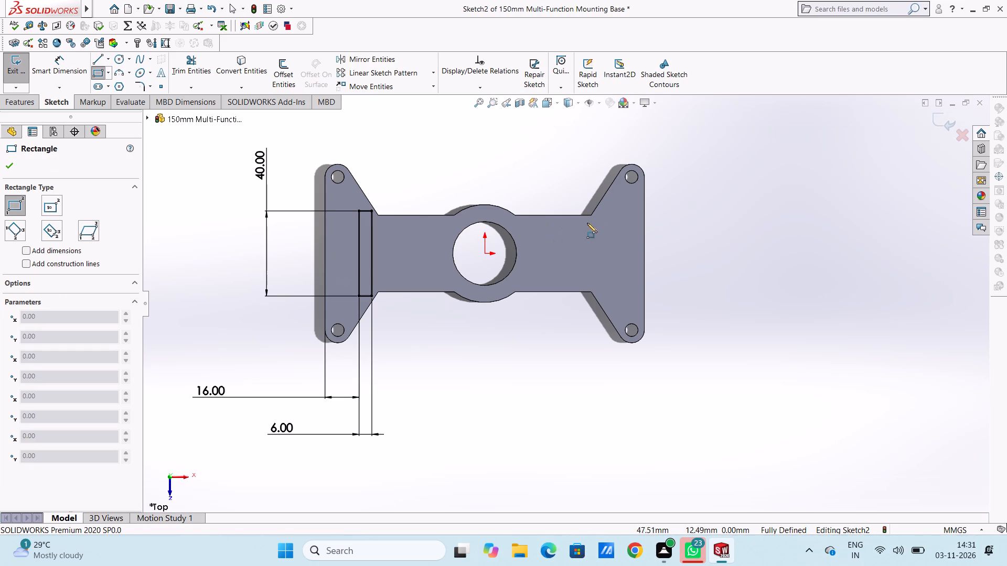
click(599, 212)
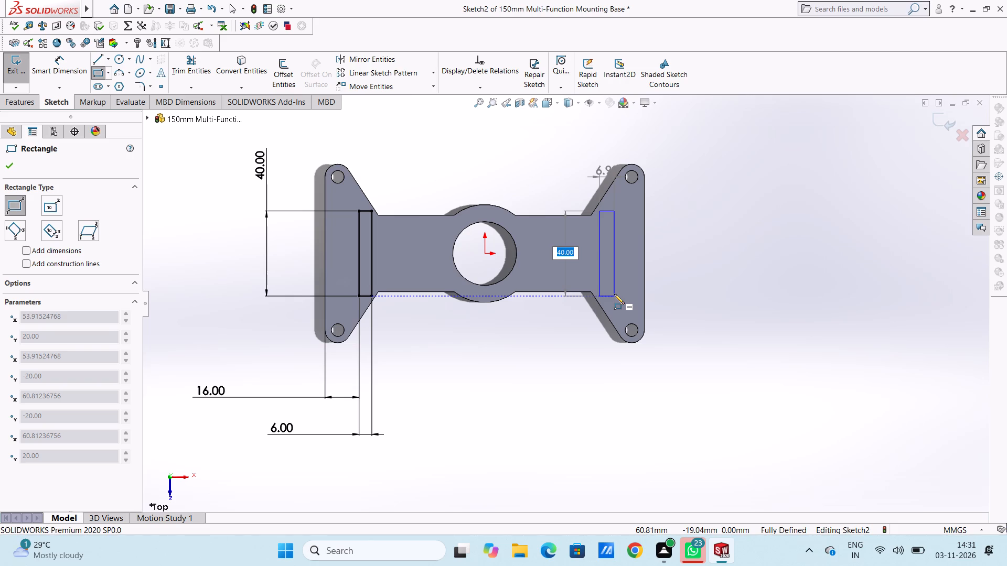
key(Return)
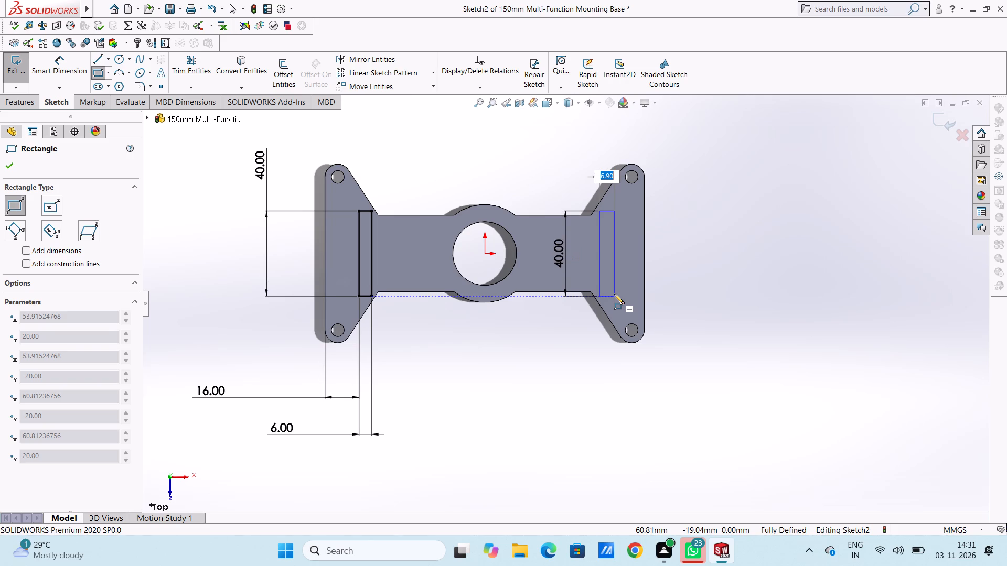
key(6)
key(Return)
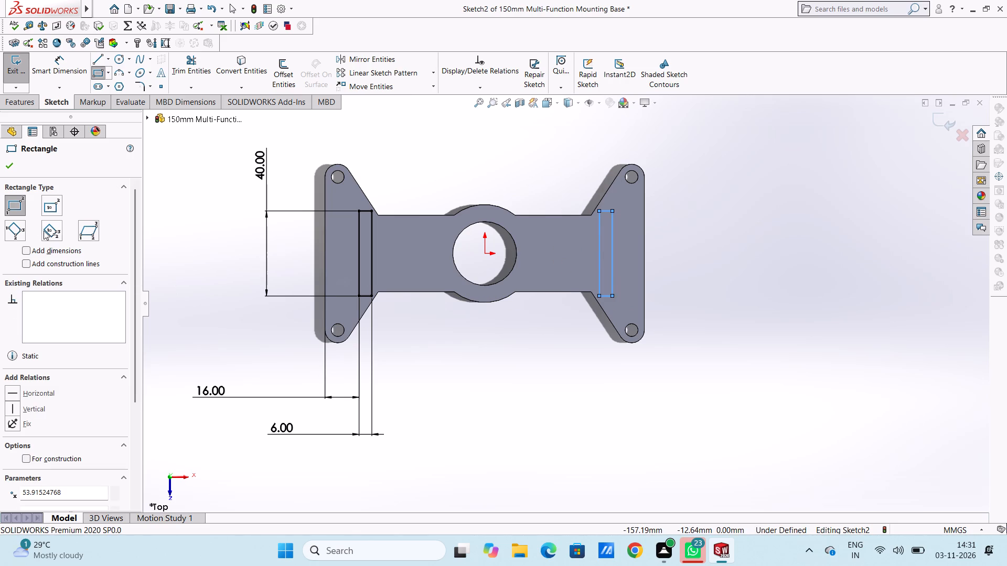
click(10, 165)
click(202, 180)
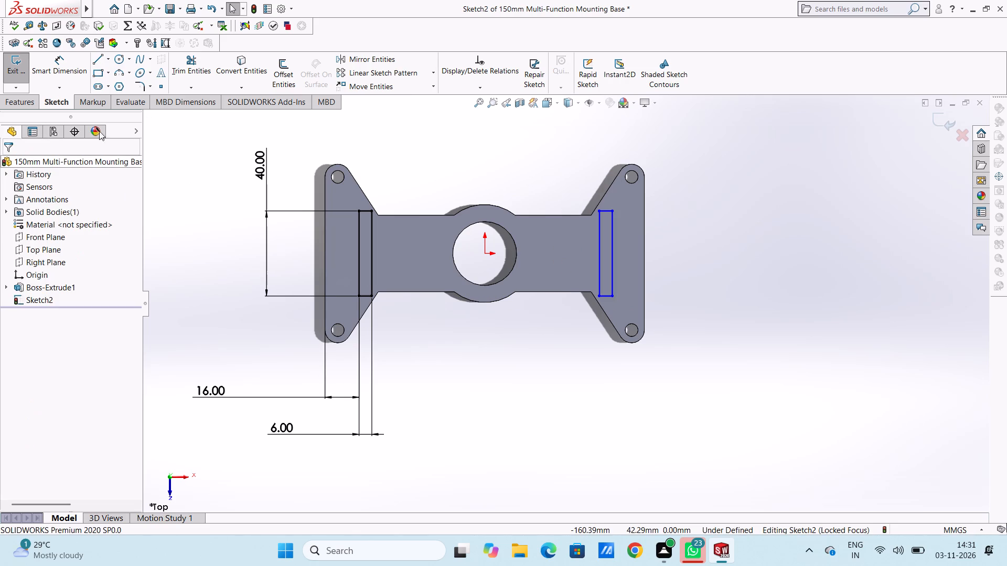
Add a 6 mm Smart Dimension to the right rectangle's upper short side, placed above the bracket.
click(65, 65)
scroll(617, 277, up, 2)
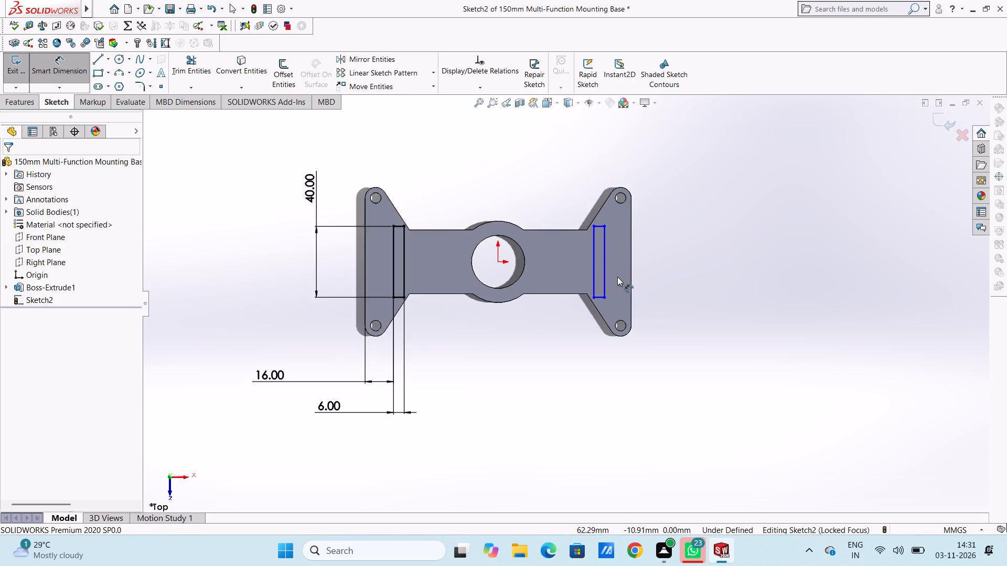
scroll(612, 287, down, 2)
click(582, 216)
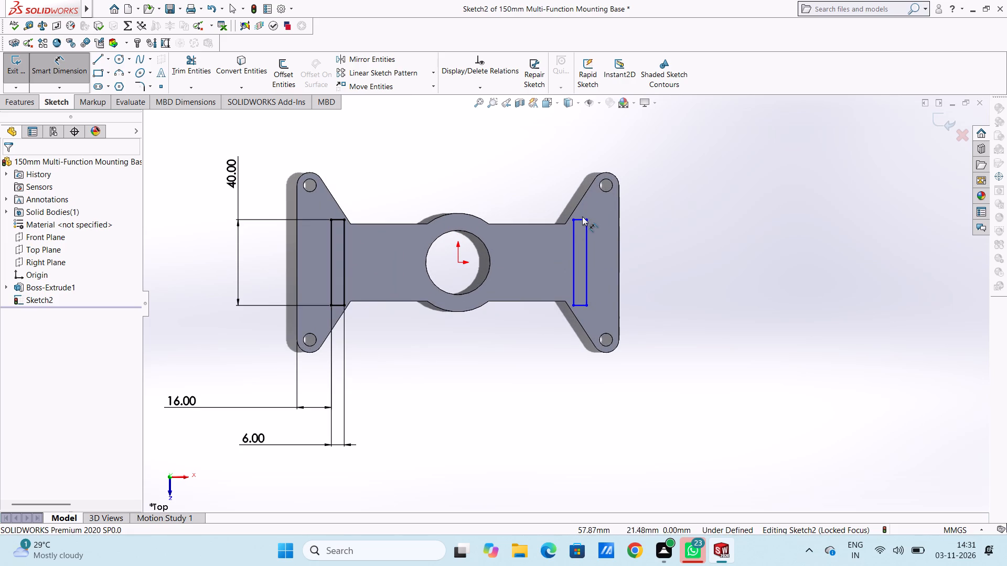
click(583, 221)
scroll(549, 165, up, 3)
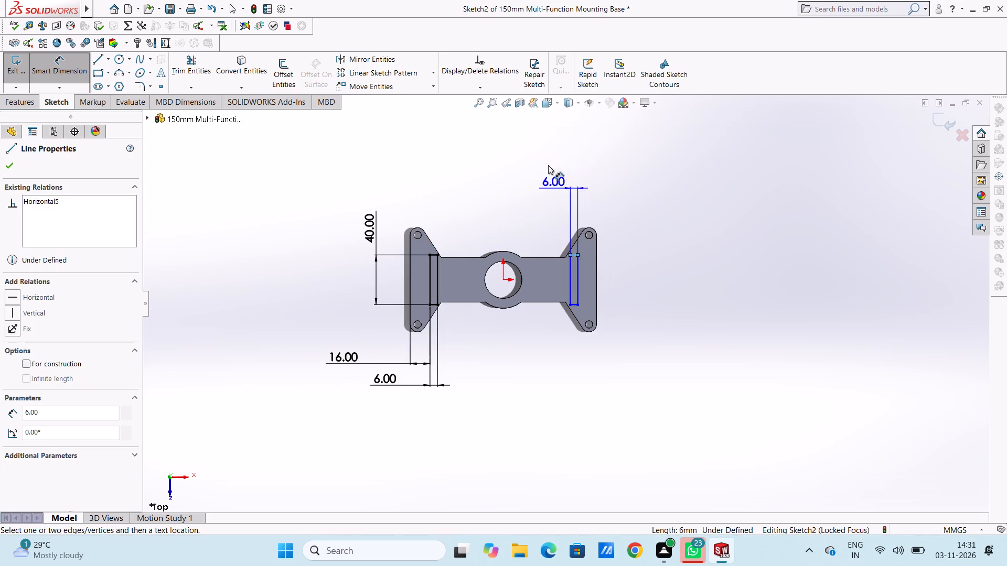
click(483, 177)
click(434, 161)
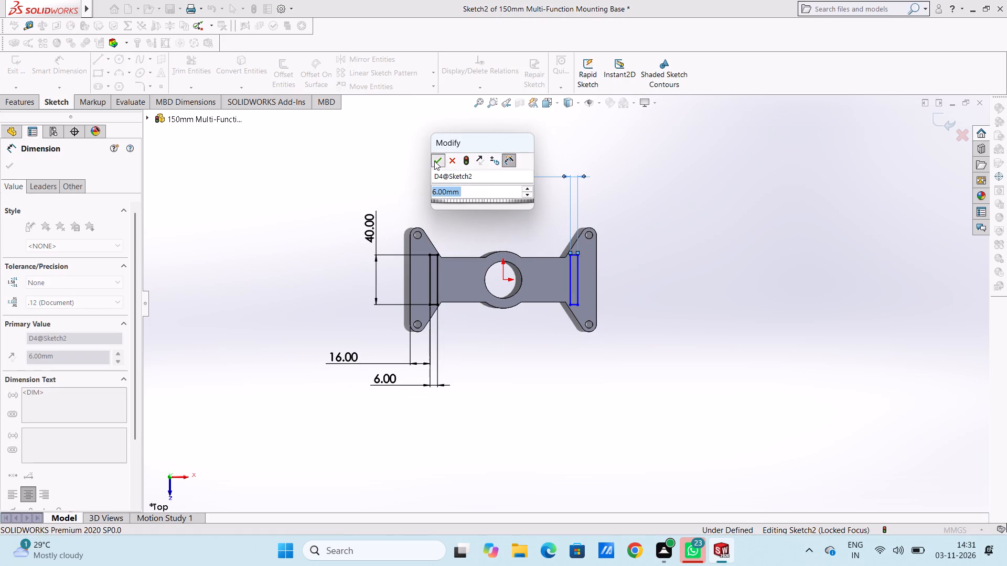
click(411, 164)
Add a 40 mm Smart Dimension to the right rectangle's inner long side, with its text below the bracket.
click(570, 278)
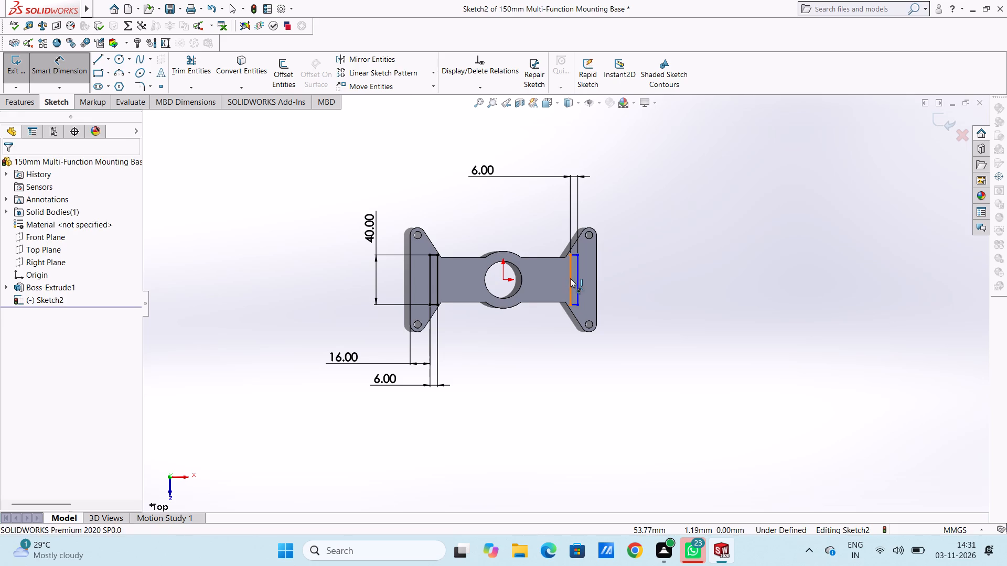
click(485, 341)
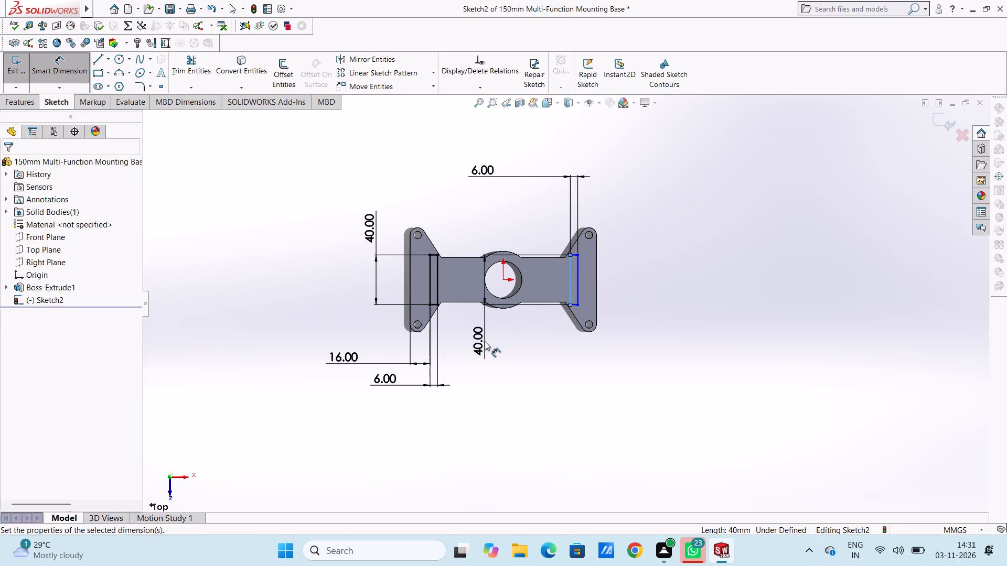
click(441, 328)
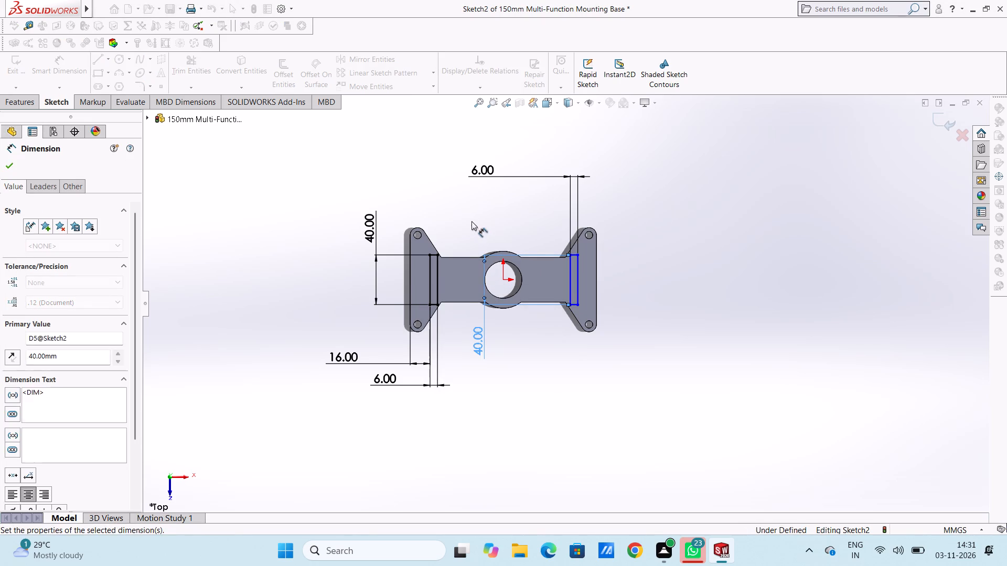
click(472, 221)
Dimension the distance from the bracket's right edge to the right rectangle's outer side and set it to 16 mm.
scroll(615, 332, down, 3)
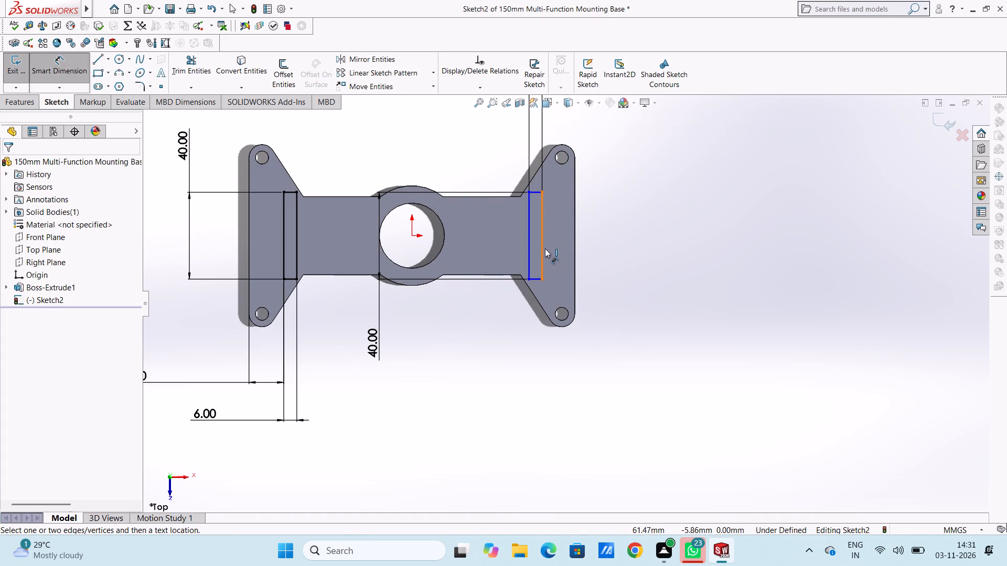
click(544, 248)
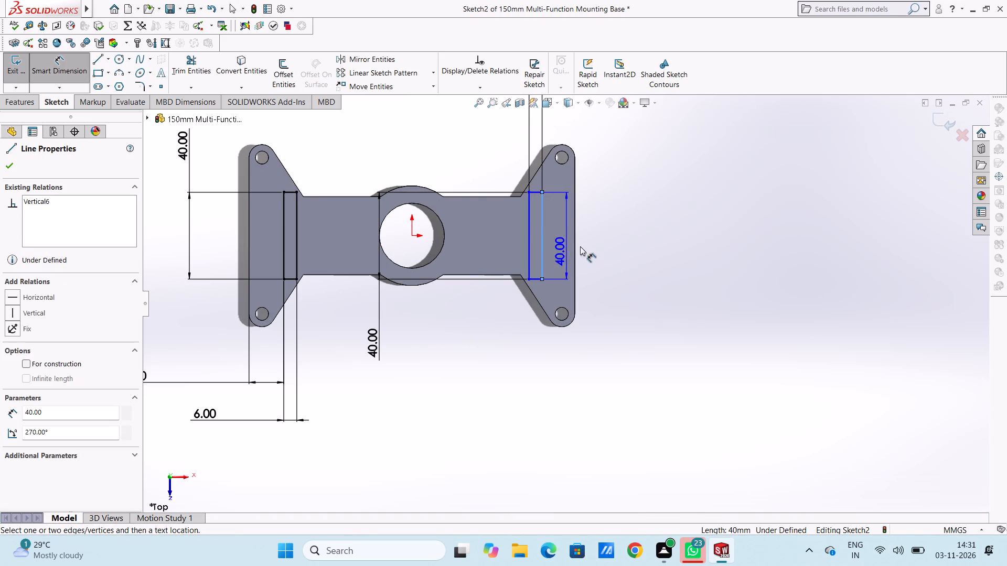
click(575, 231)
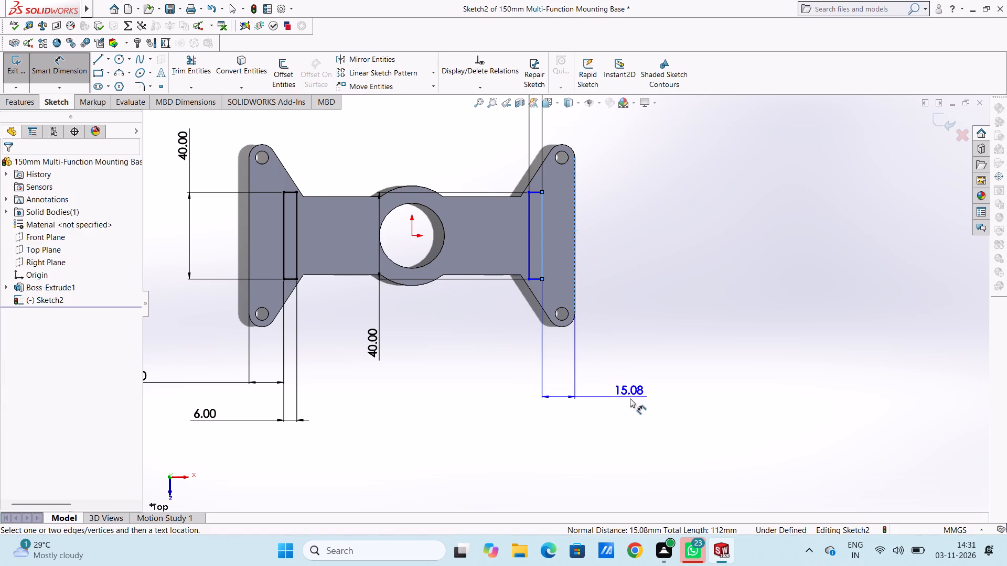
click(630, 398)
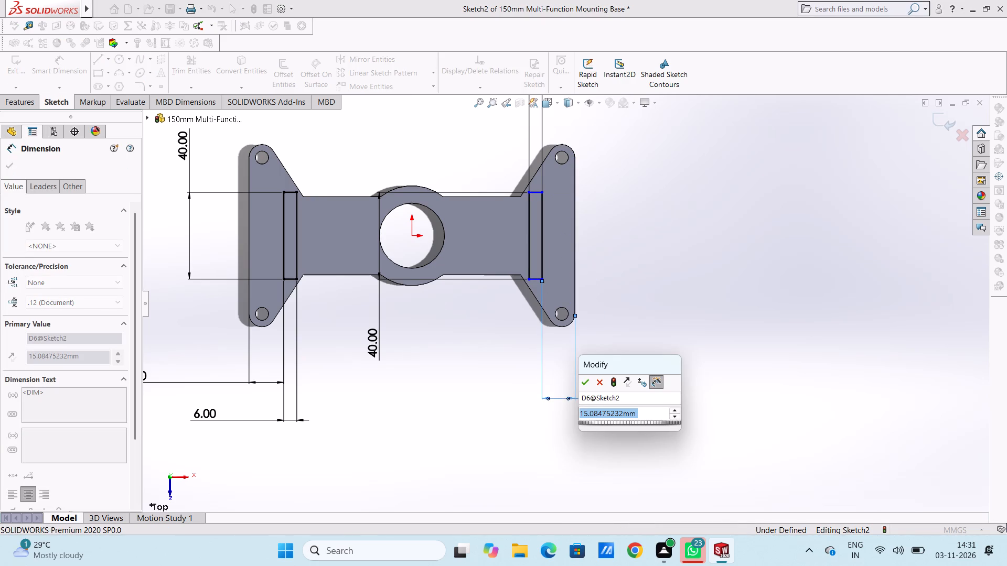
key(1)
key(6)
key(Return)
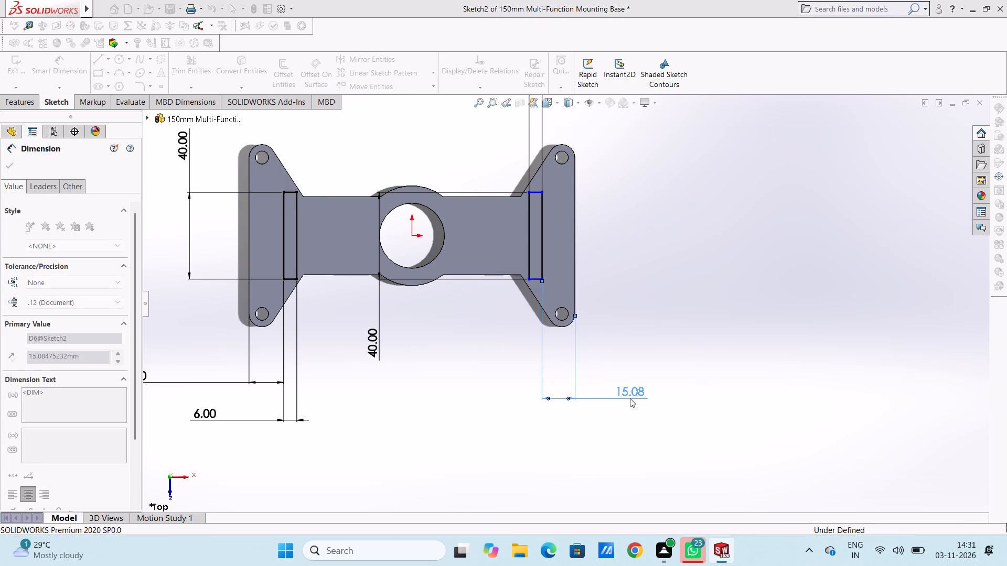
click(386, 380)
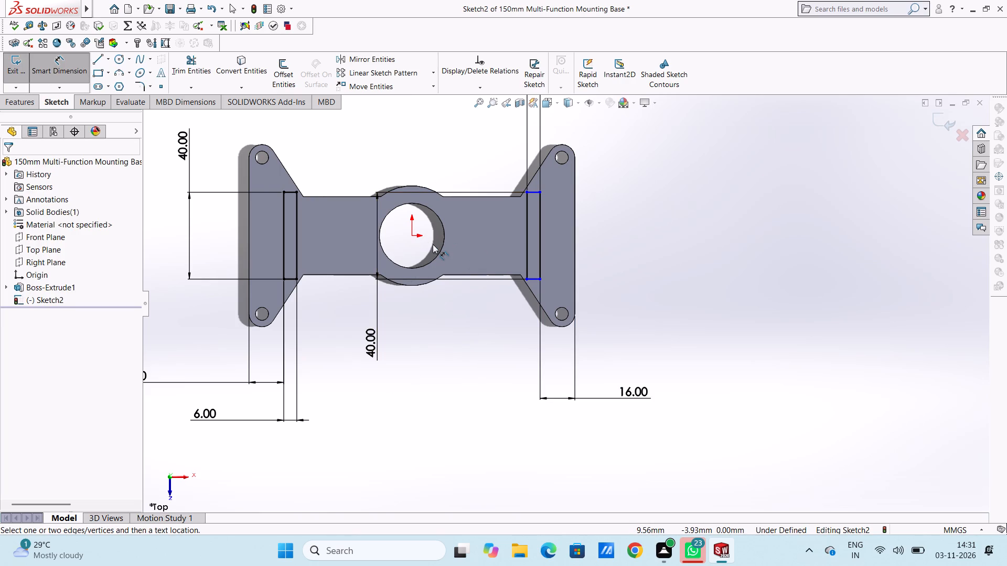
key(Escape)
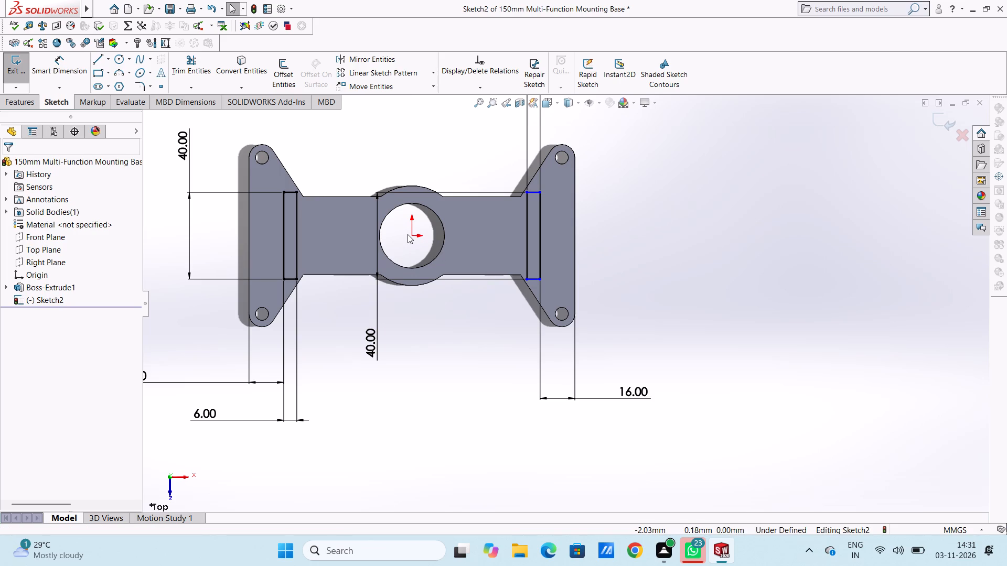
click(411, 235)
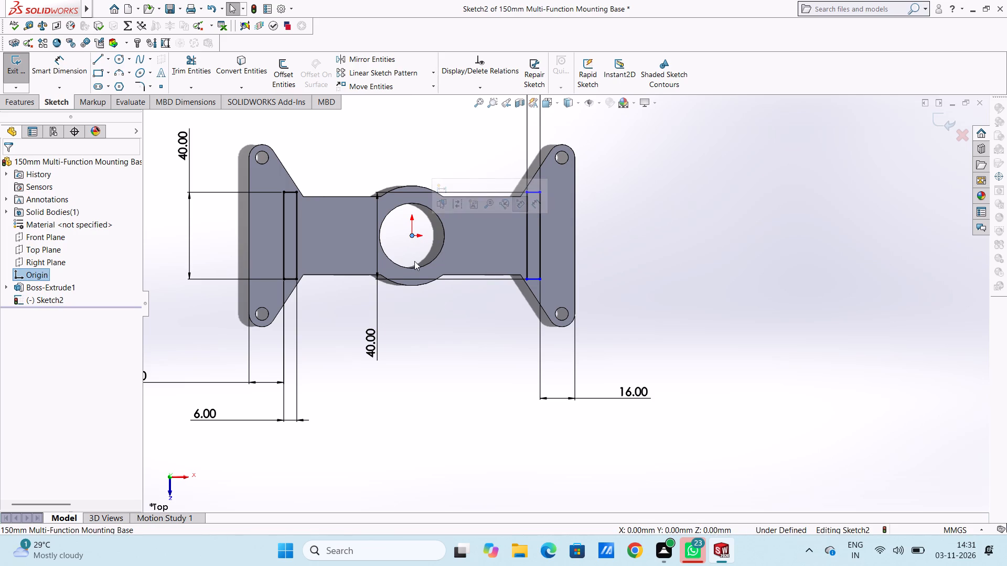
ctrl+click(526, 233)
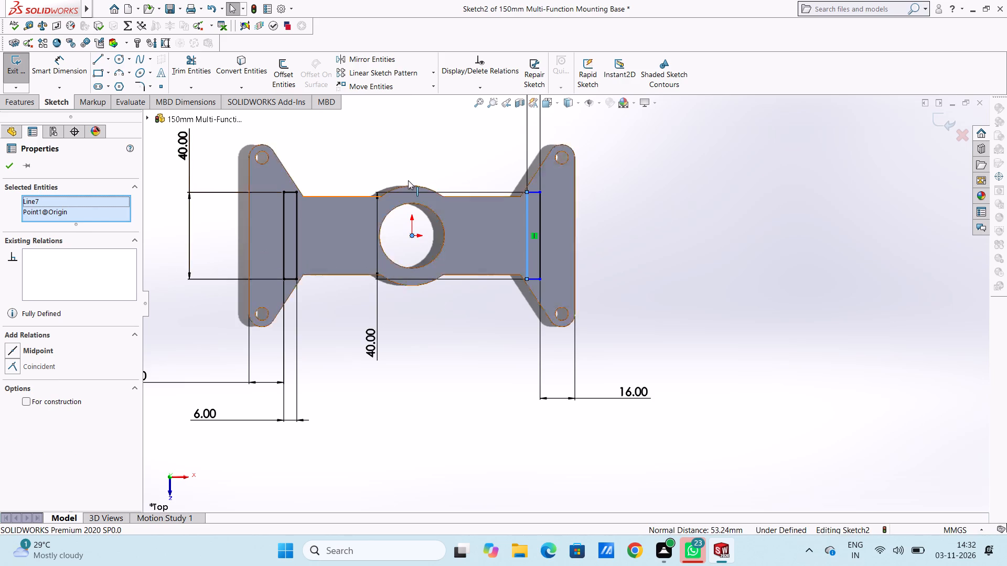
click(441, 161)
Add a Horizontal relation between the origin and the midpoint of the right rectangle's inner long side.
ctrl+click(414, 236)
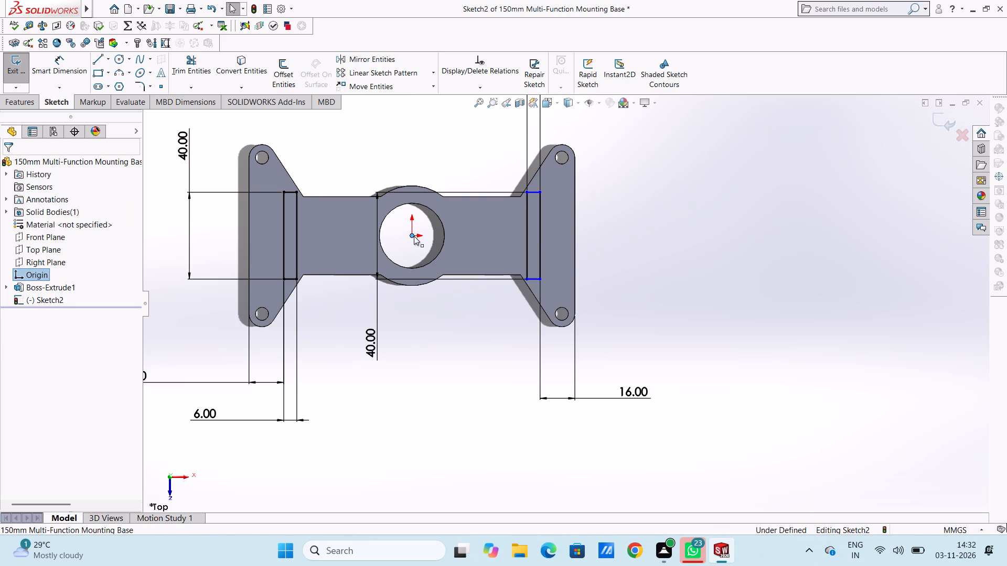
ctrl+click(528, 235)
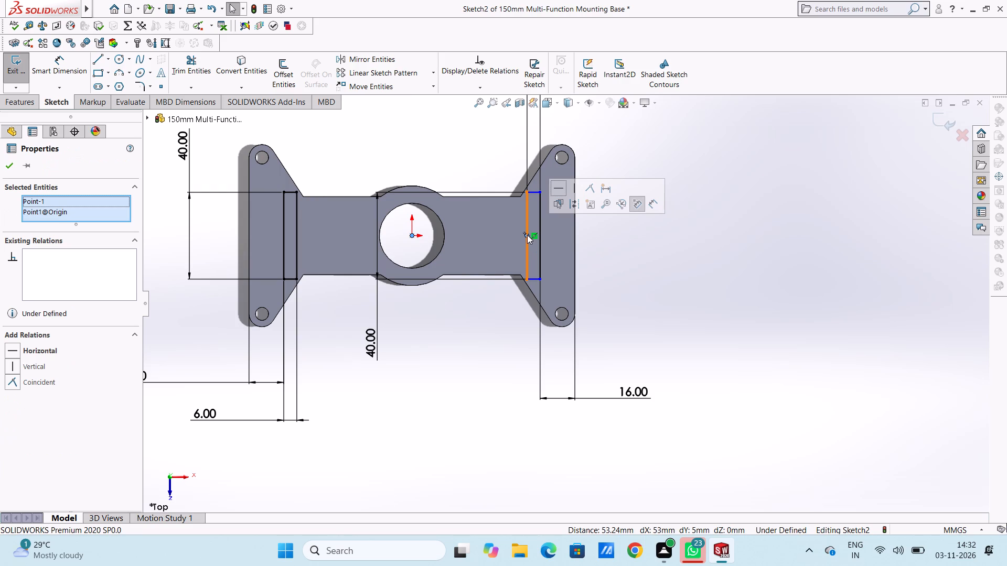
click(16, 350)
click(432, 362)
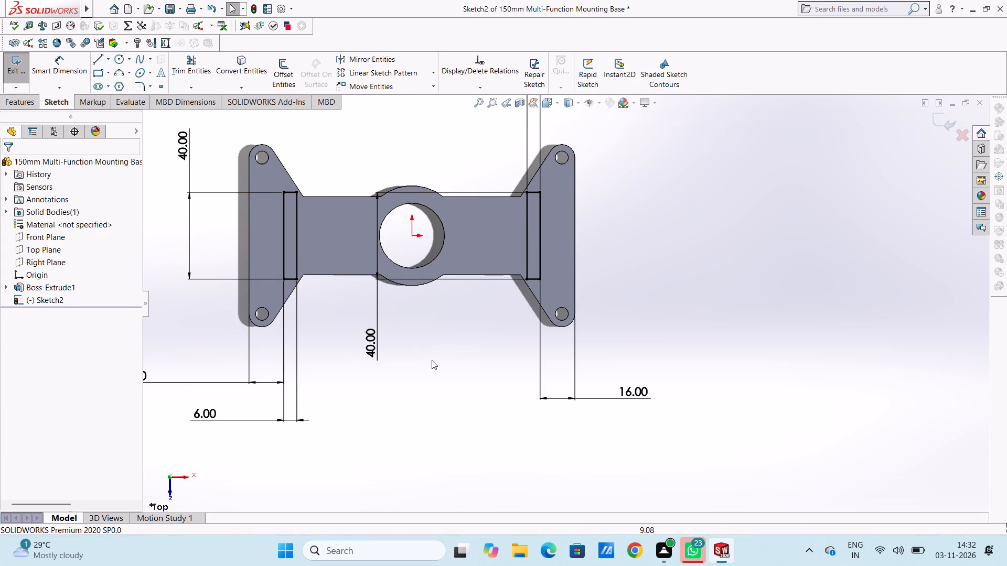
Extrude both rectangles upward as a blind boss 44 mm deep, merged with the bracket.
scroll(432, 359, up, 3)
scroll(508, 317, down, 2)
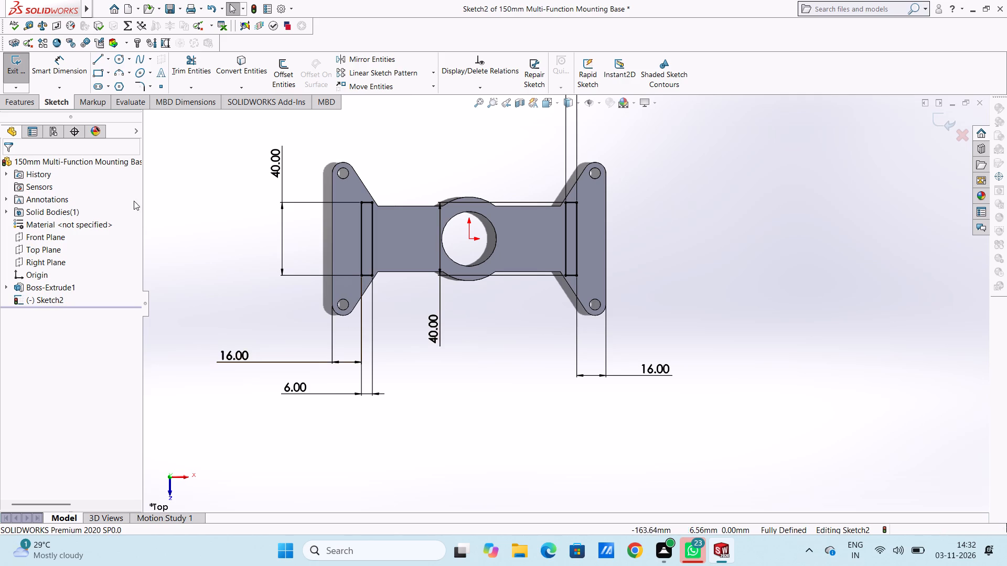
click(21, 103)
click(26, 76)
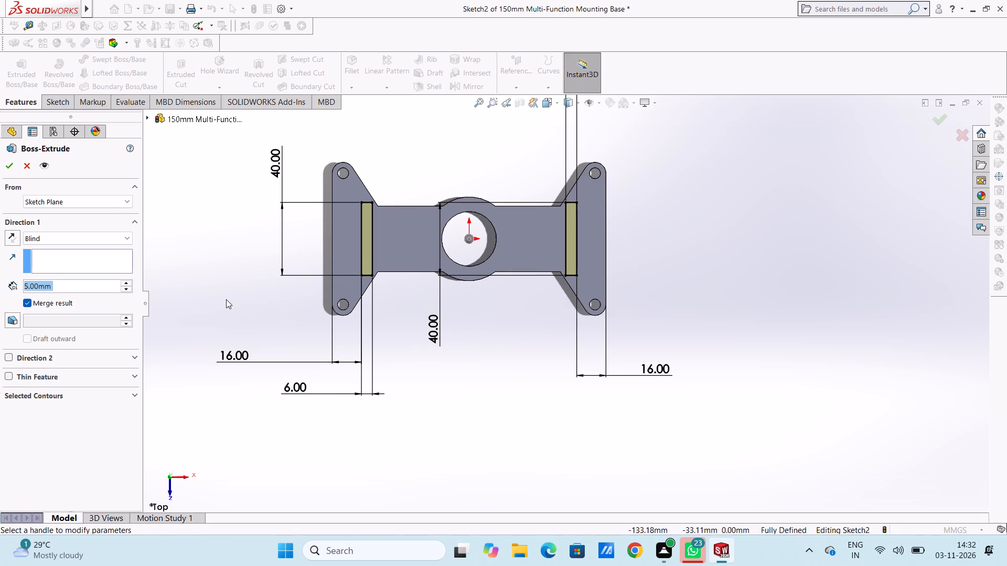
text(44)
key(Return)
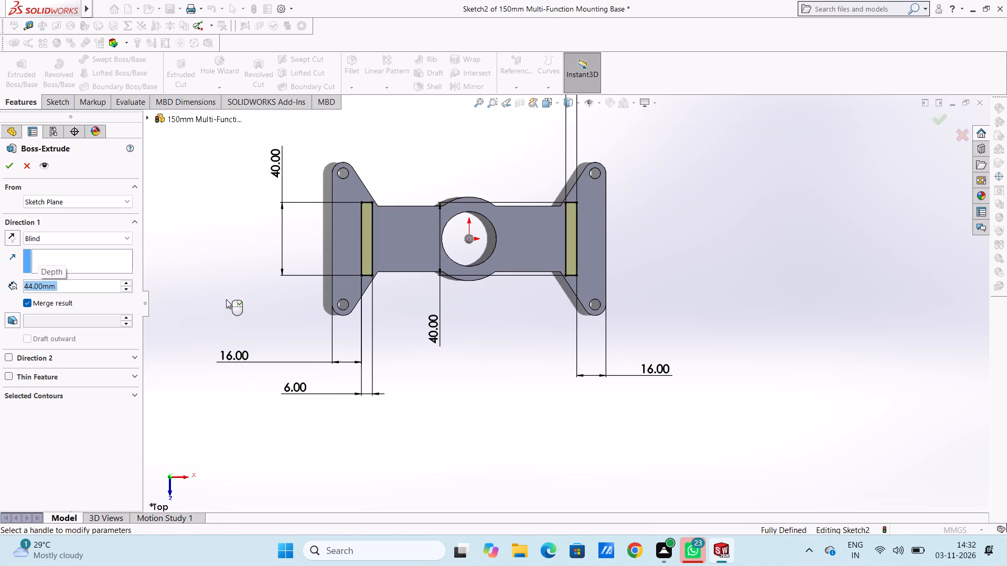
middle_drag(267, 423, 314, 248)
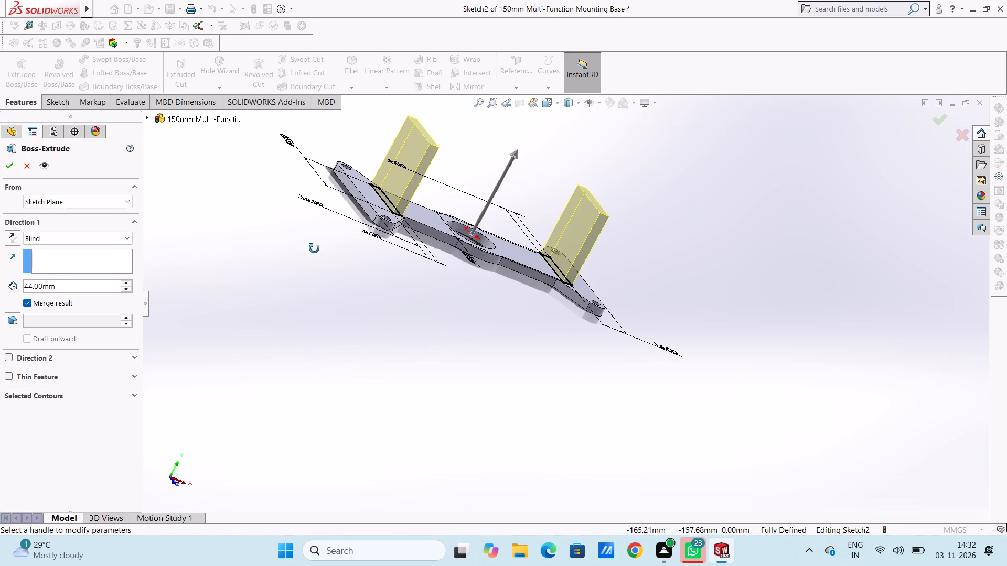
middle_drag(314, 248, 308, 269)
scroll(519, 211, up, 2)
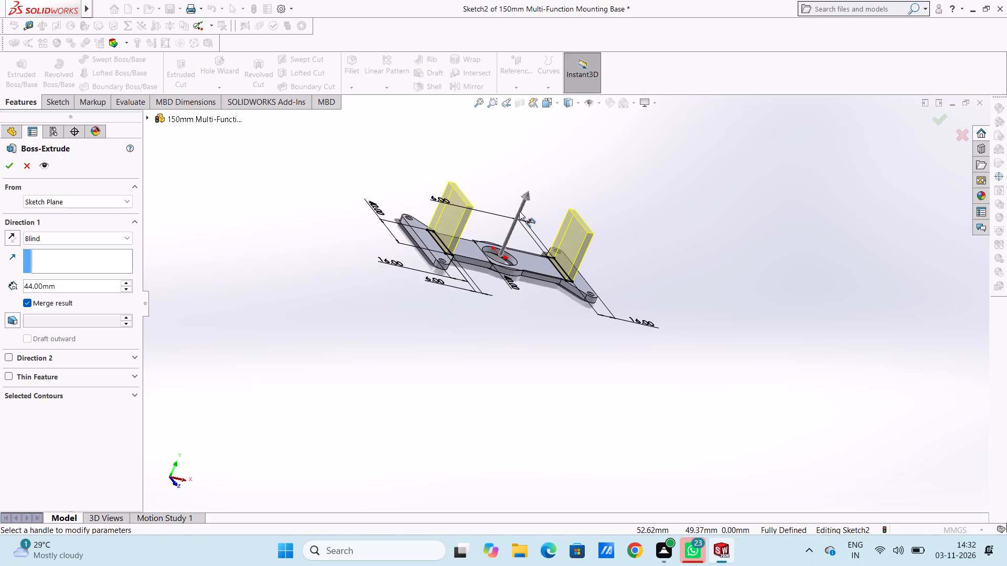
scroll(617, 268, up, 1)
middle_drag(617, 268, 581, 202)
scroll(602, 228, down, 2)
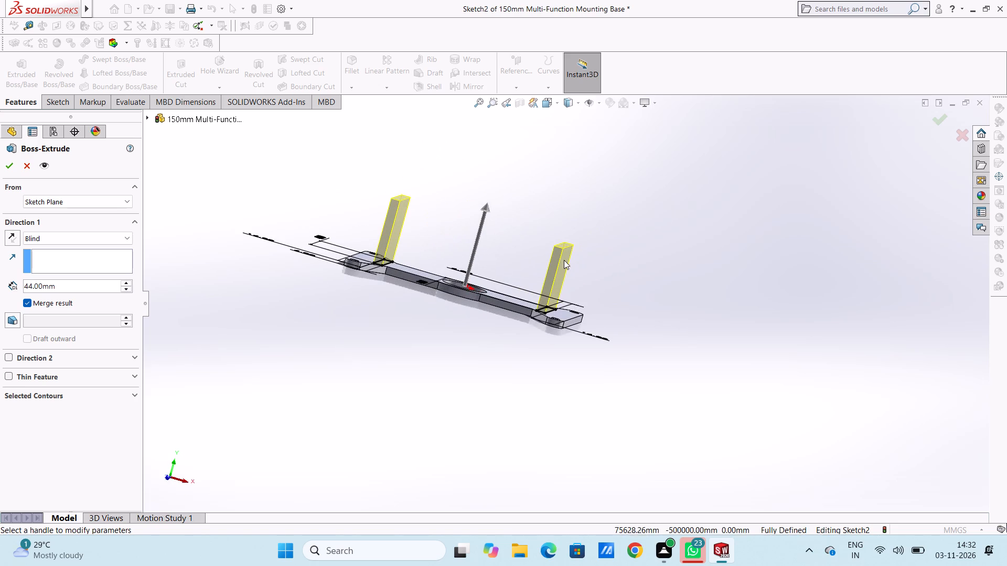
click(8, 168)
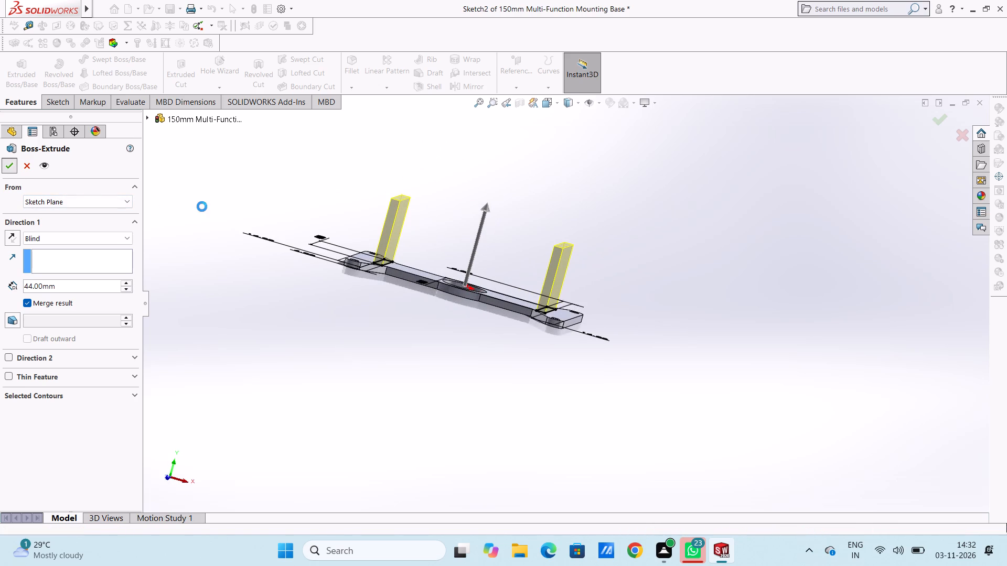
click(228, 206)
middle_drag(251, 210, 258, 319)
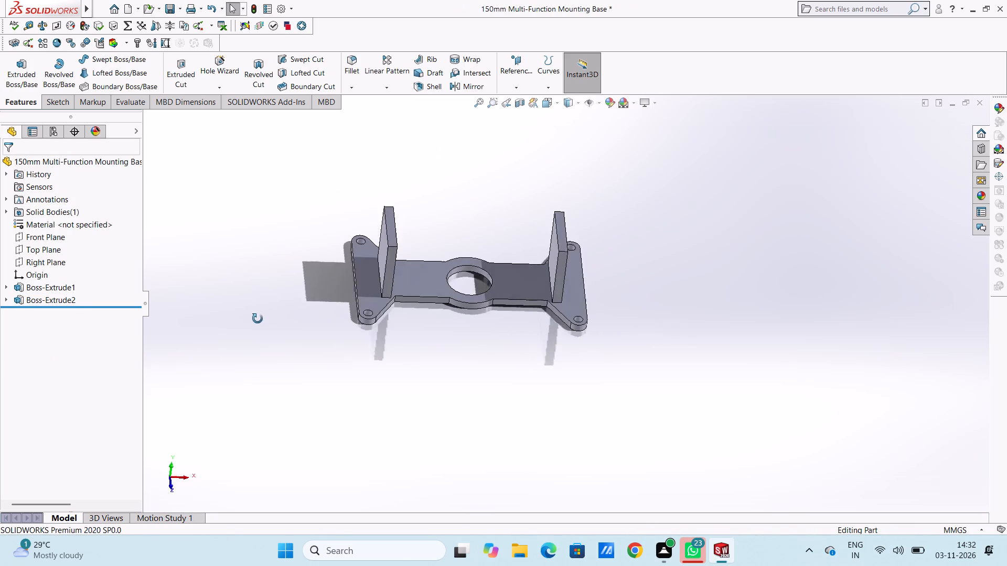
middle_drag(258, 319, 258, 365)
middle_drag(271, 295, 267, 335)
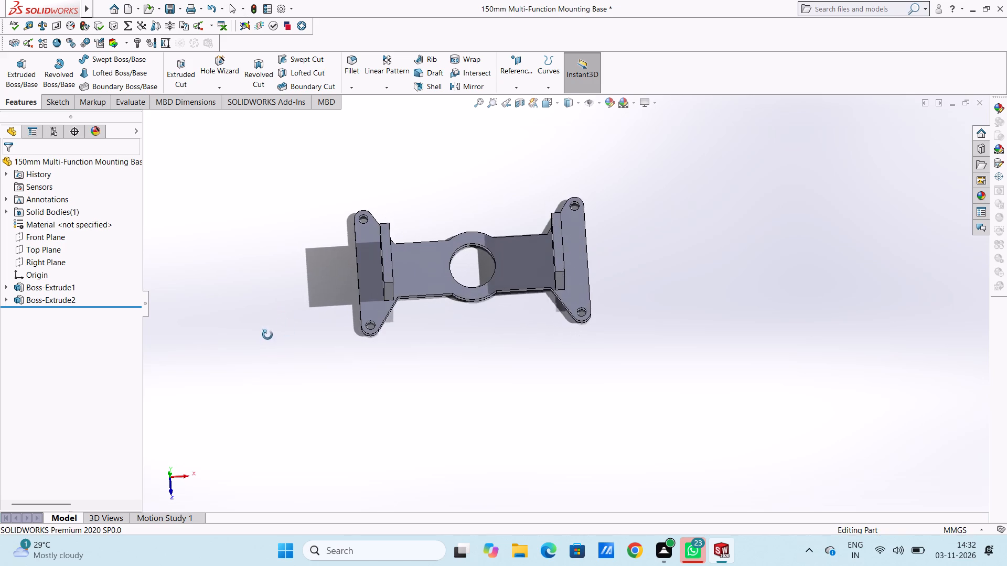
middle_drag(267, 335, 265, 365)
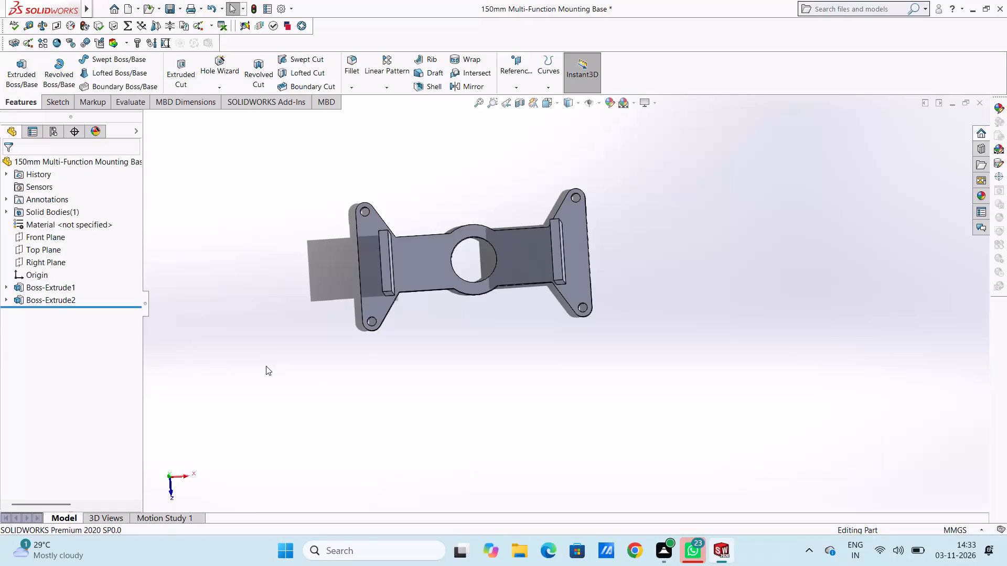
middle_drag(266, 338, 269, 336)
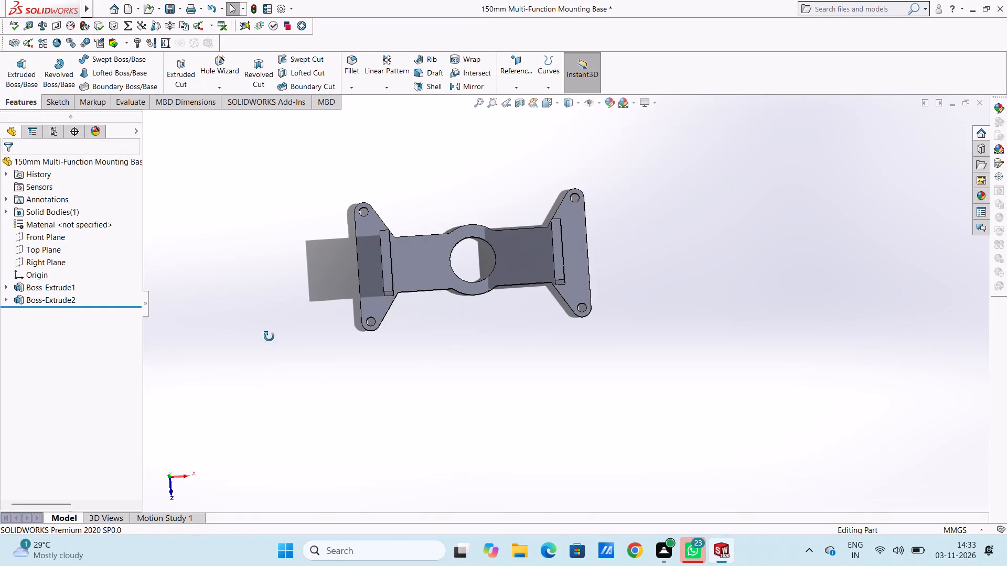
Start a new sketch on the outer face of the left upright plate, seen from the left view.
middle_drag(269, 336, 309, 276)
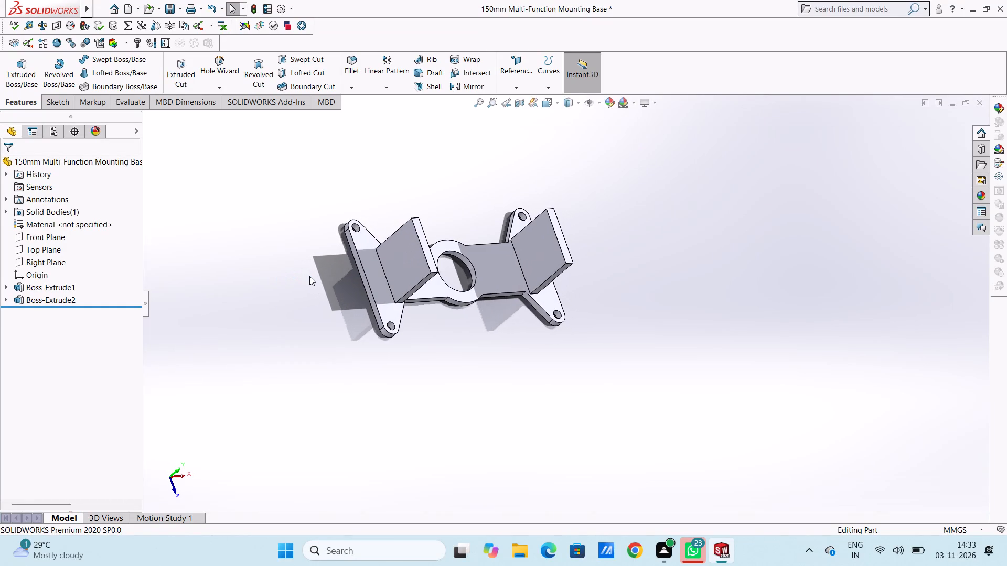
key(ctrl+1)
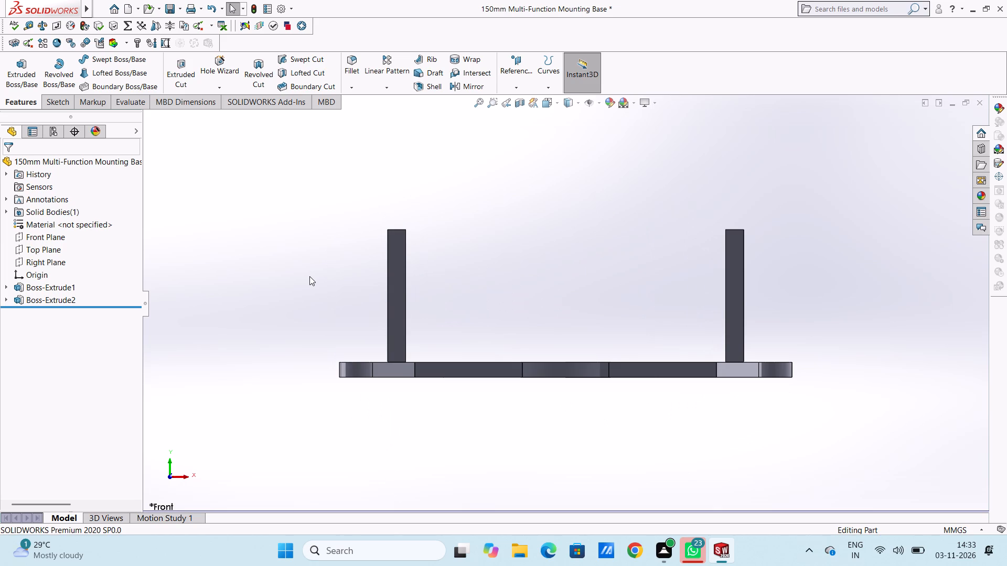
key(ctrl+3)
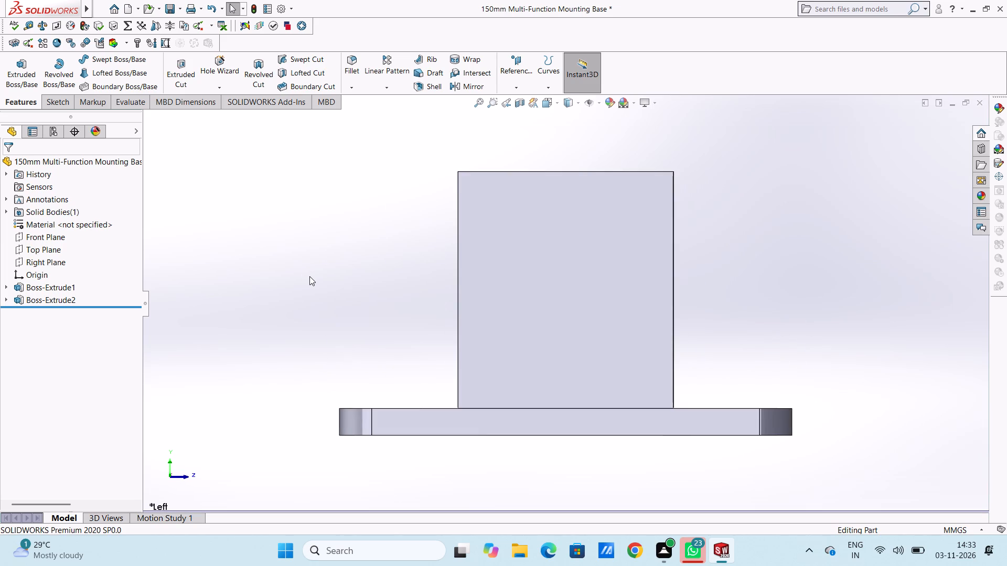
key(ctrl+7)
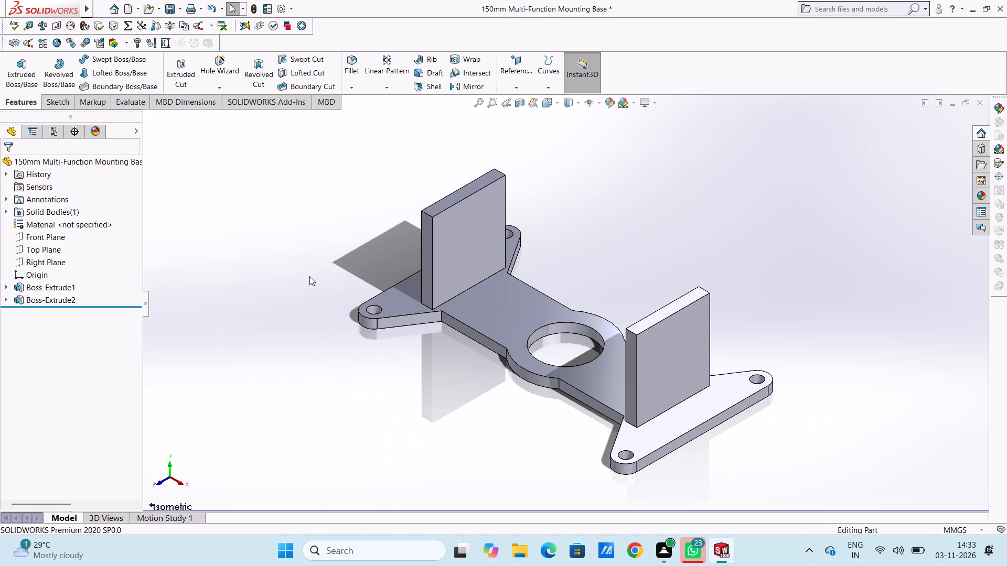
key(ctrl+3)
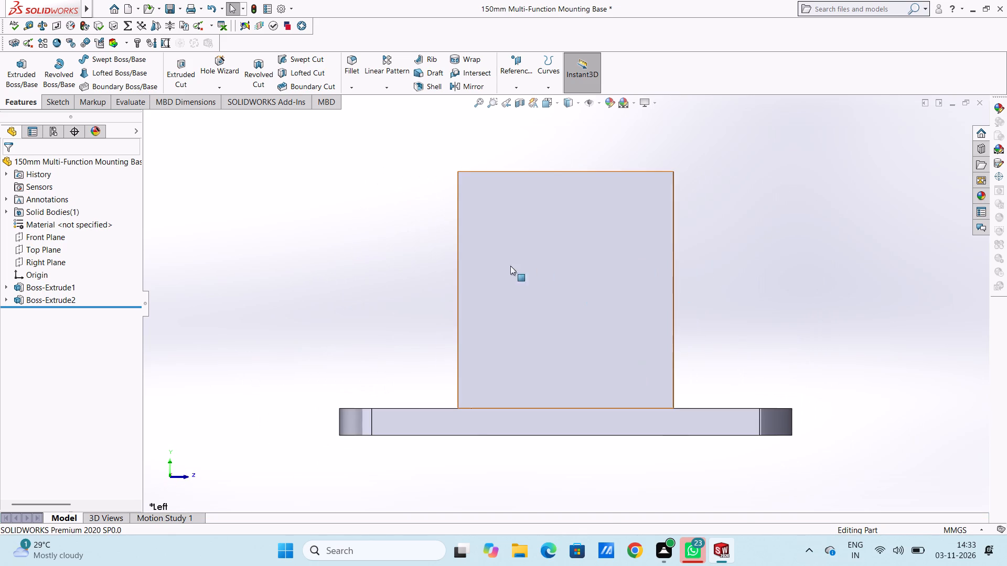
click(527, 263)
click(571, 236)
click(402, 264)
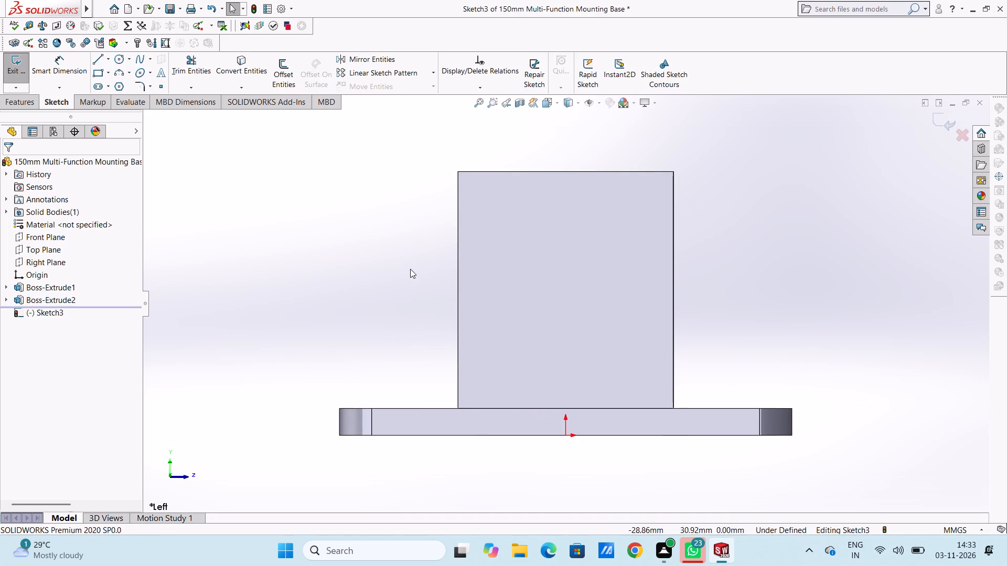
Draw a circle of 10 mm radius centred above the midpoint of the plate's top edge.
scroll(615, 217, up, 3)
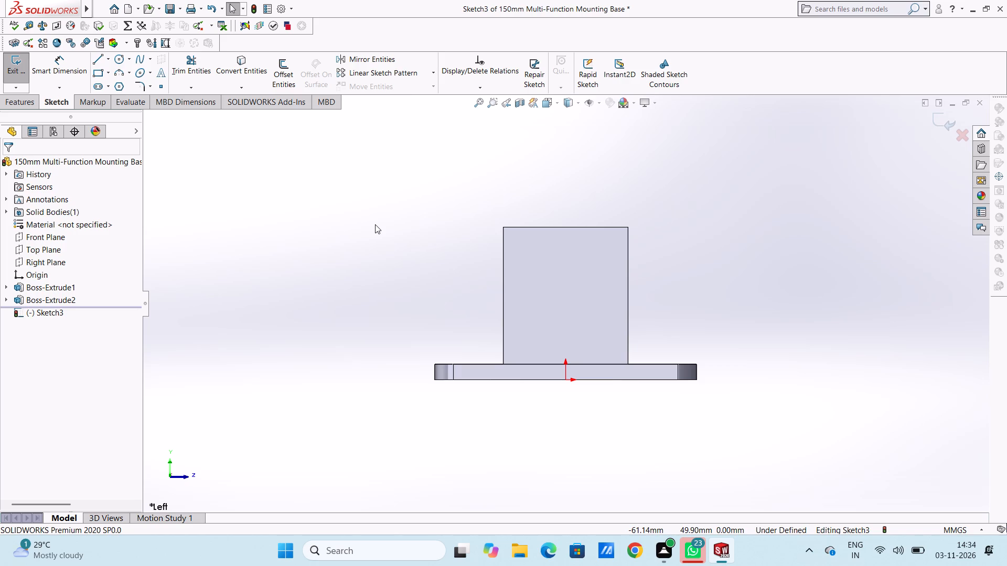
click(113, 60)
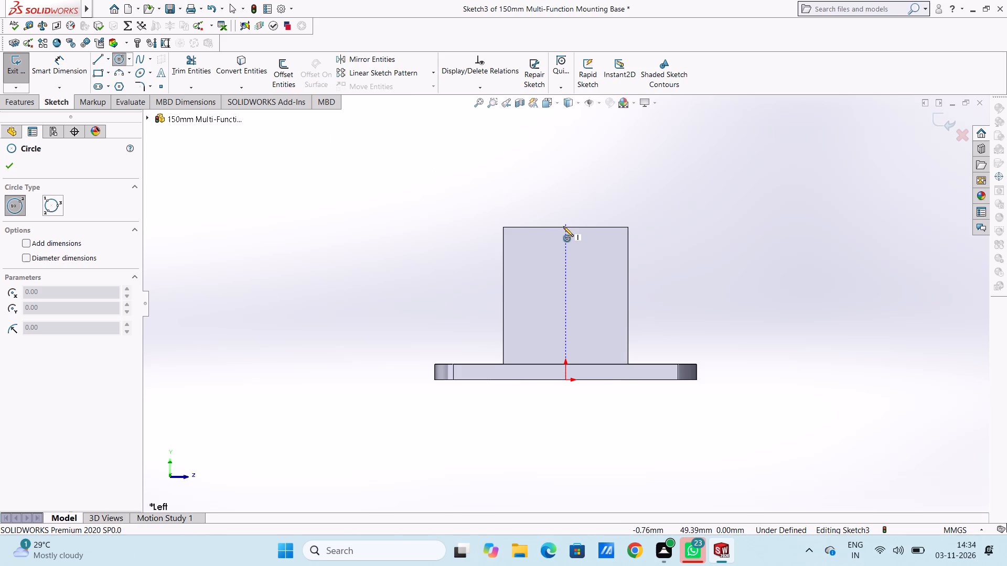
click(564, 185)
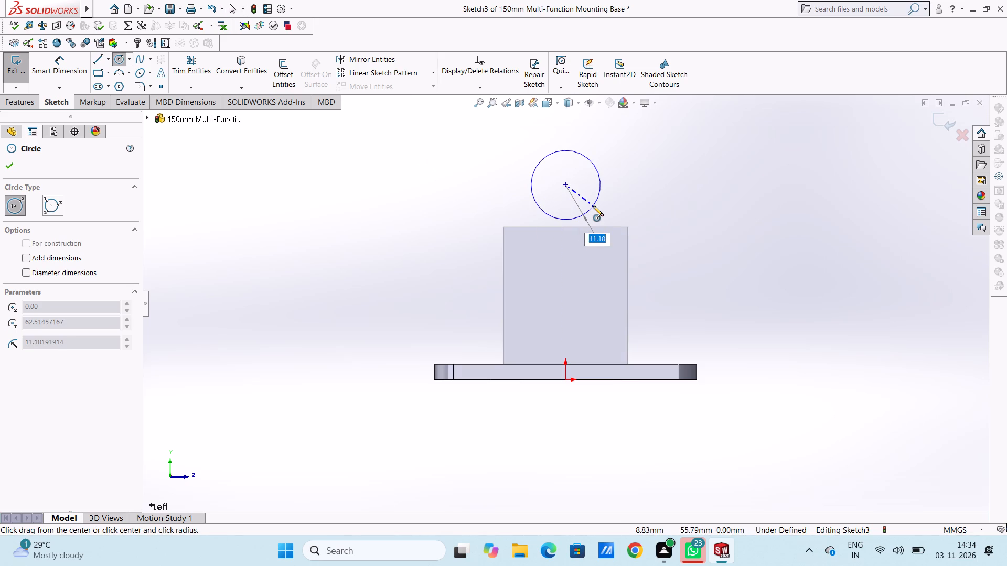
text(10)
key(Return)
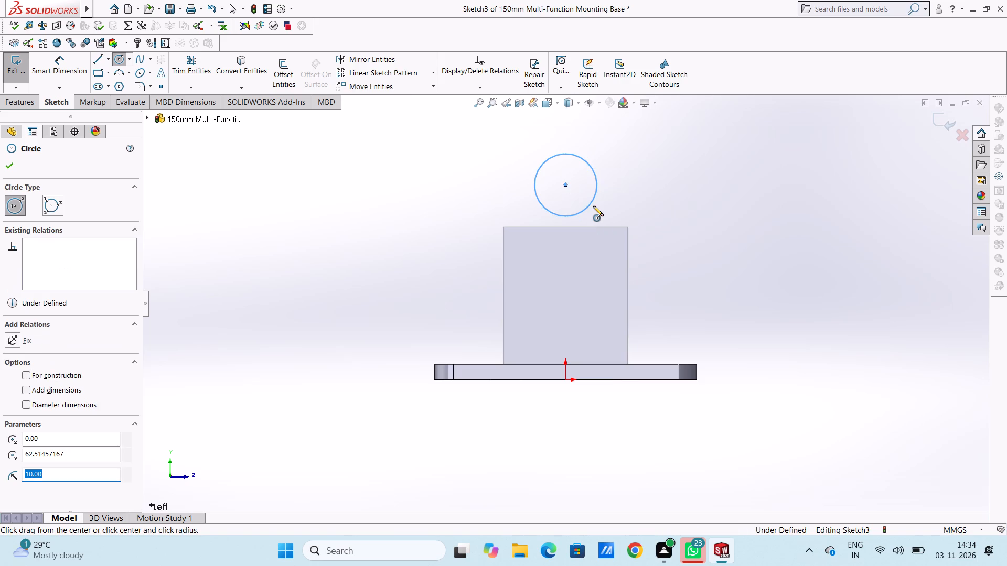
click(5, 165)
click(224, 175)
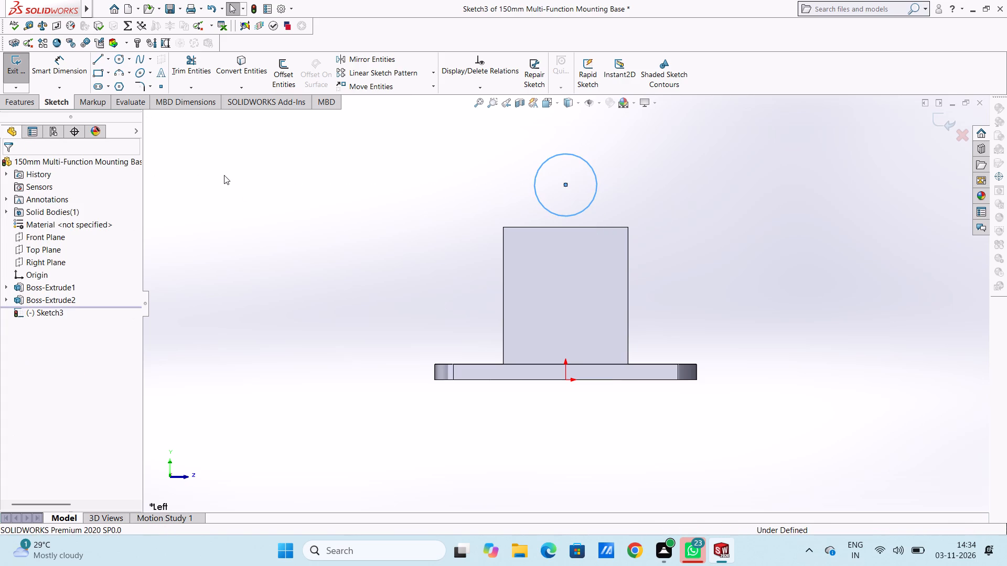
Add a 20 mm diameter Smart Dimension to the circle, with its text to the lower left of it.
click(63, 68)
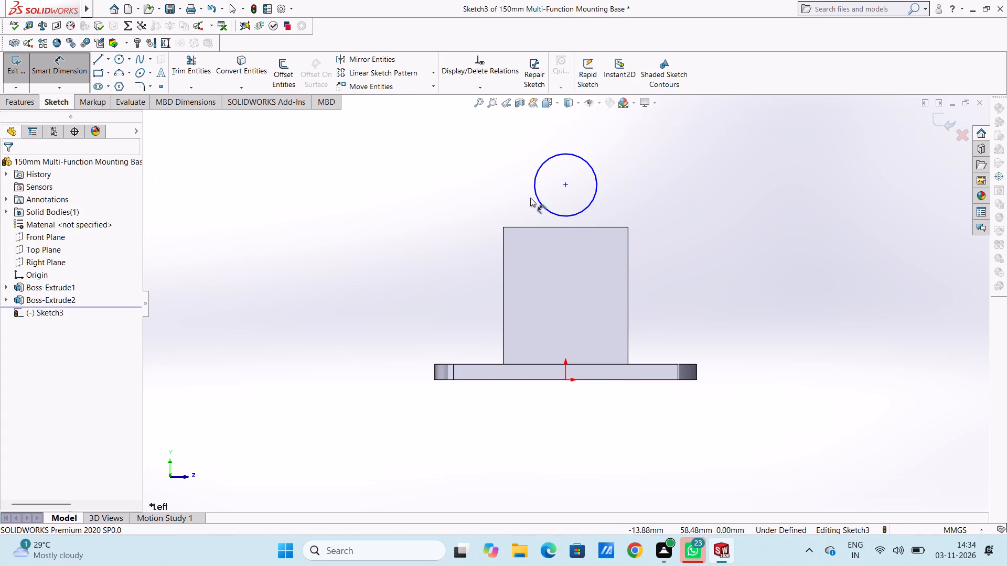
click(541, 199)
click(281, 325)
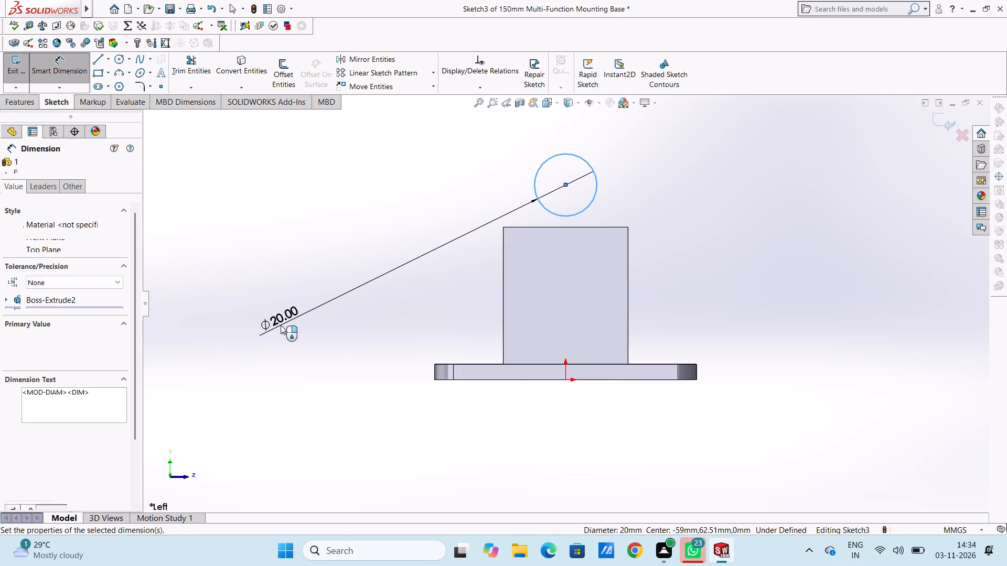
click(235, 312)
click(259, 270)
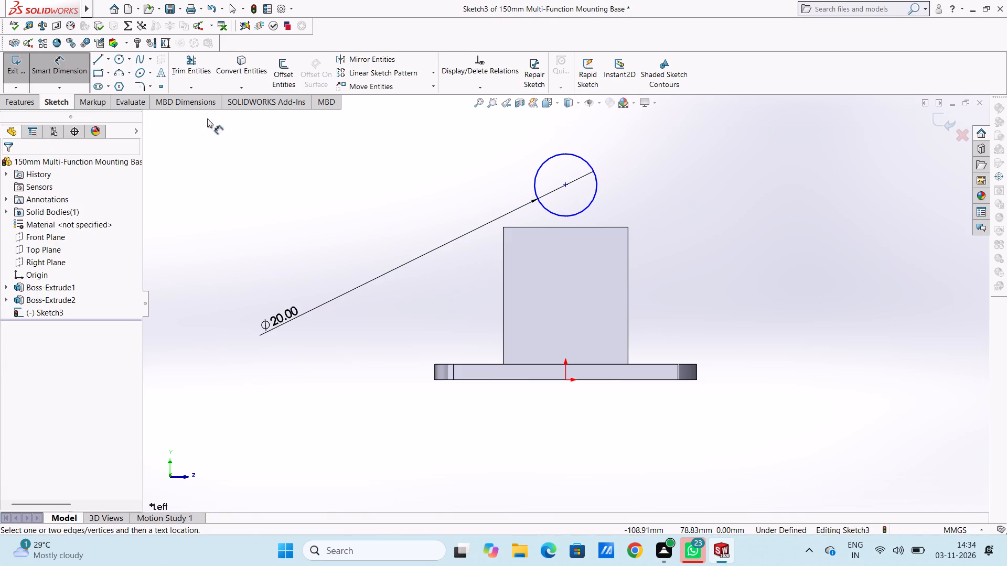
click(51, 81)
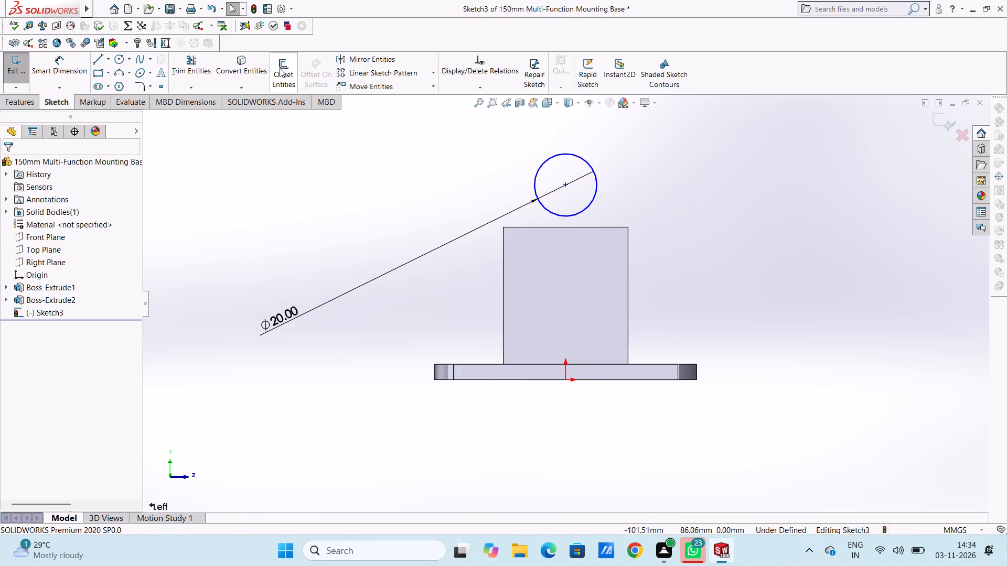
Offset the circle outward by 5 mm with Offset Entities, keeping the offset dimension.
click(281, 67)
click(539, 173)
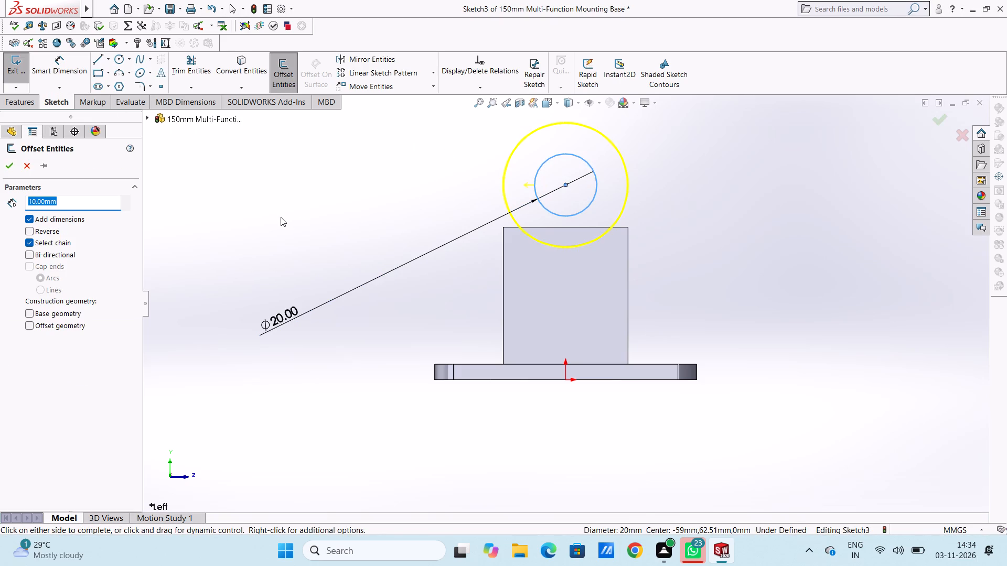
key(5)
key(Return)
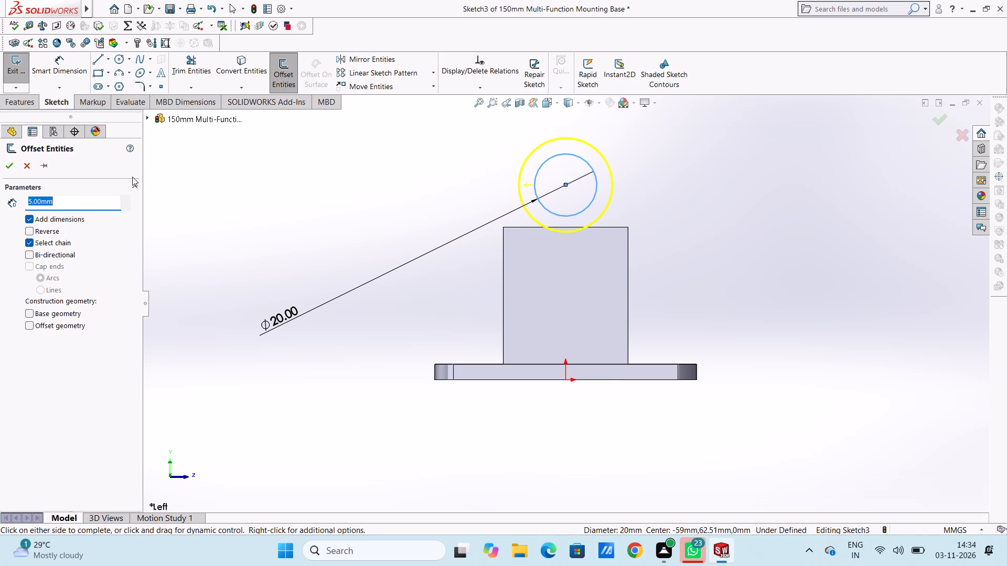
click(7, 169)
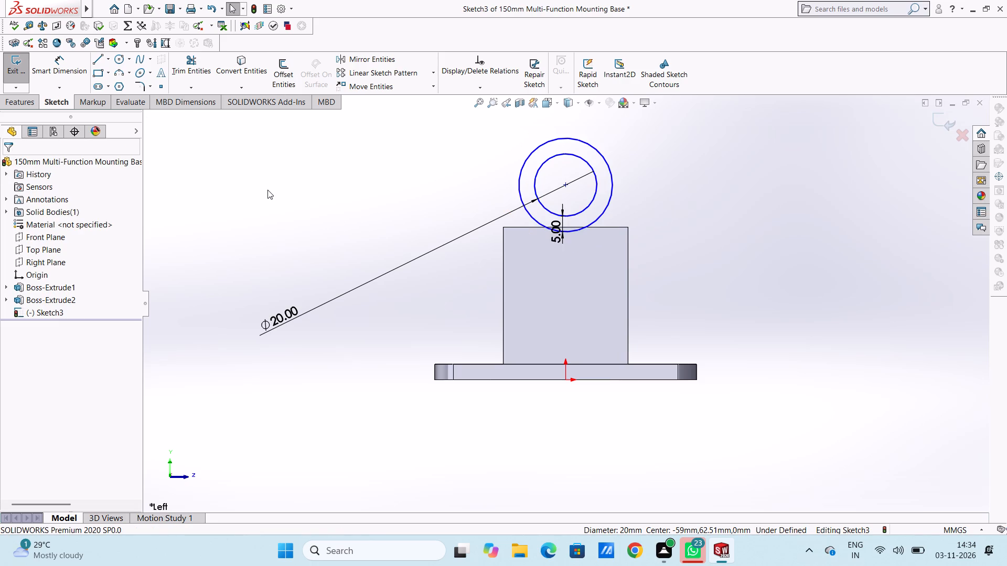
Dimension the height from the bracket's bottom edge to the circles' centre and set it to 57 mm.
scroll(600, 208, up, 2)
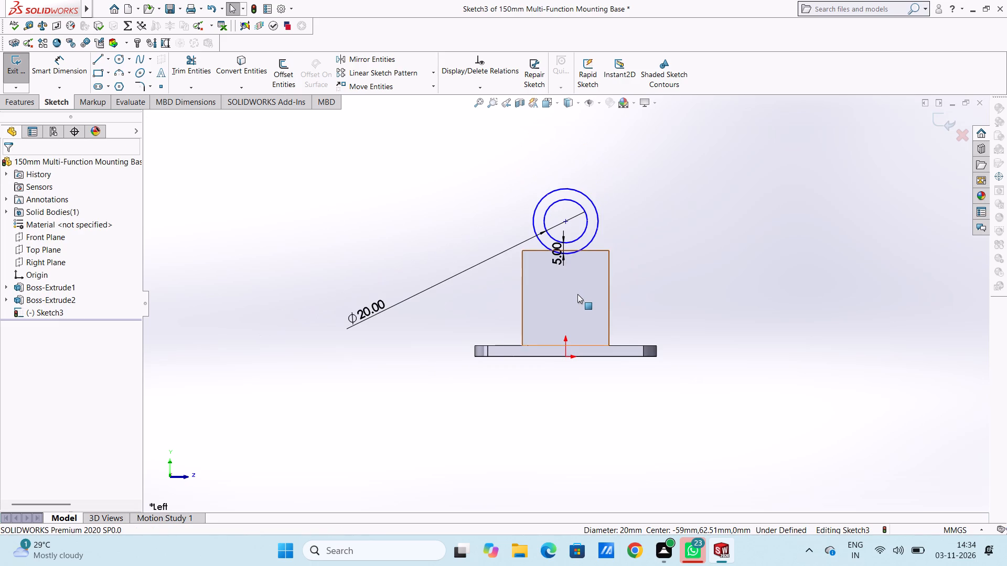
scroll(577, 294, down, 1)
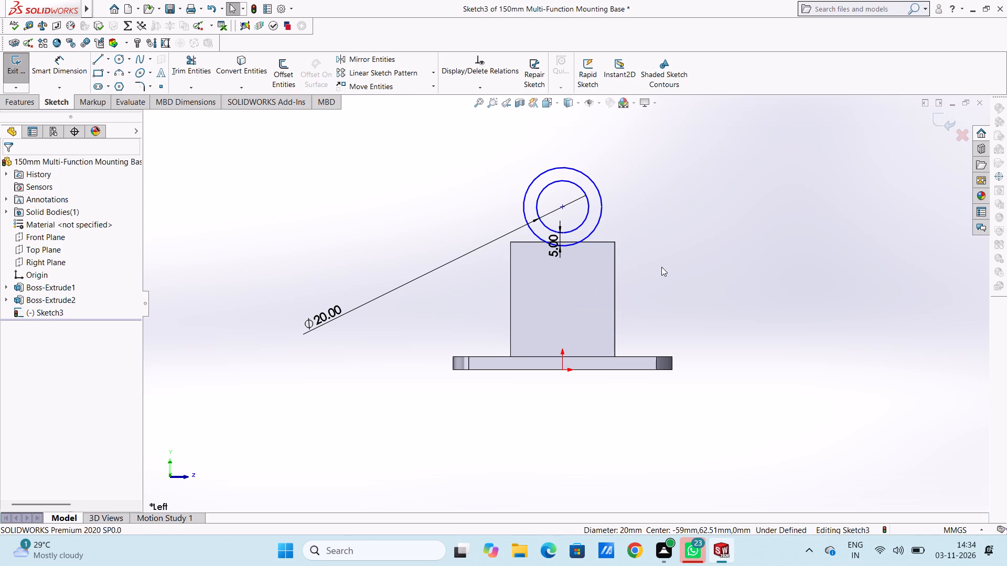
click(69, 68)
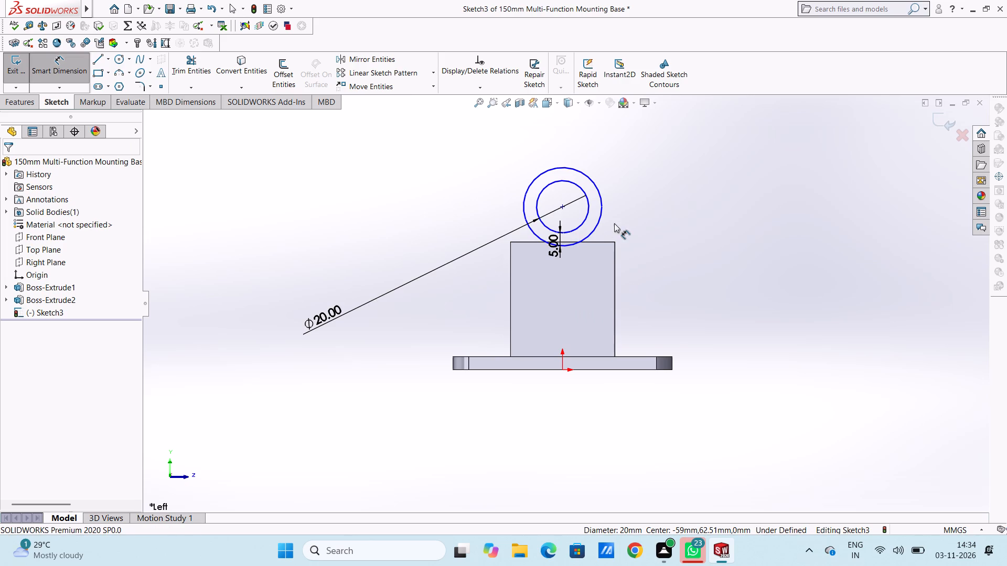
click(564, 208)
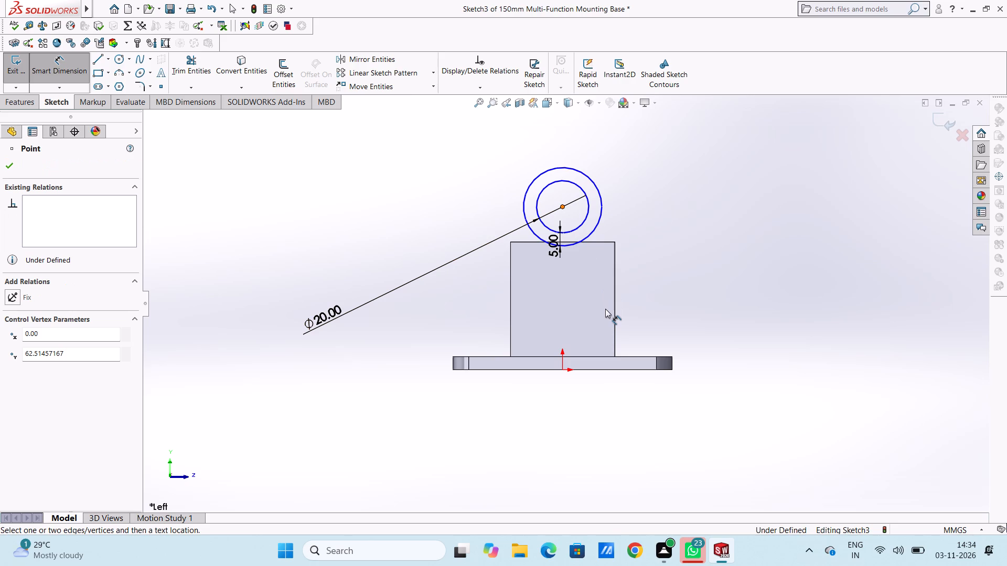
click(603, 369)
click(842, 257)
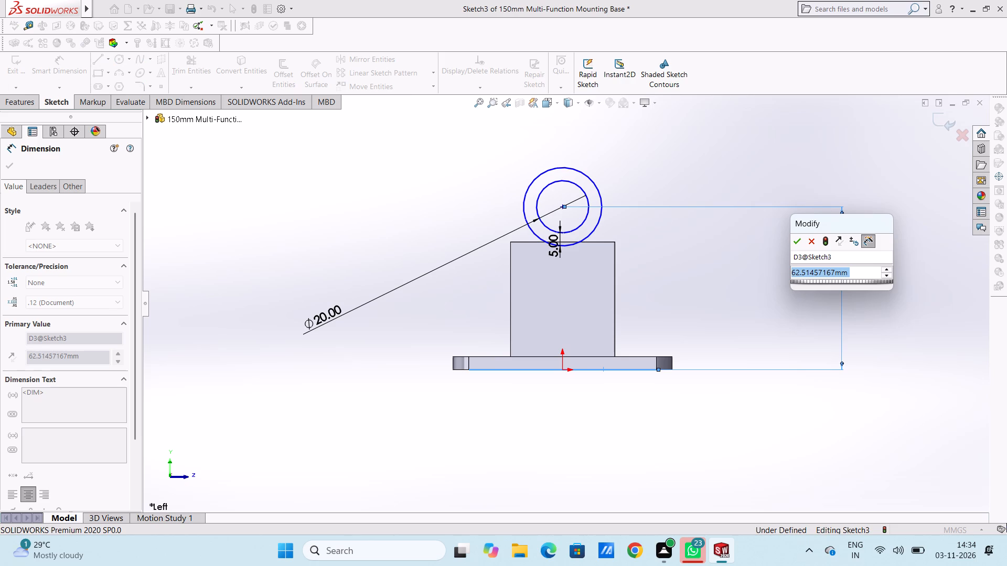
text(57)
key(Return)
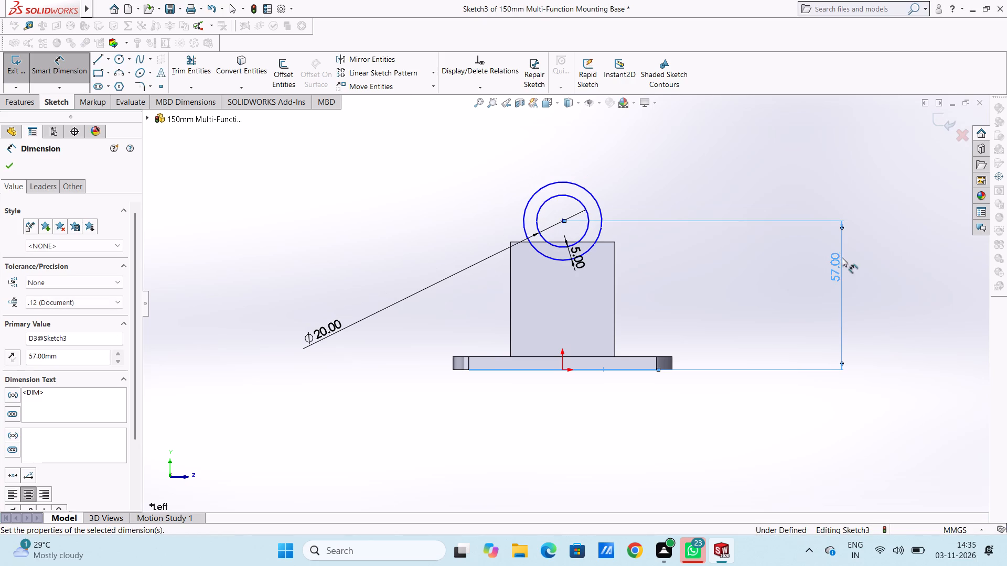
click(641, 162)
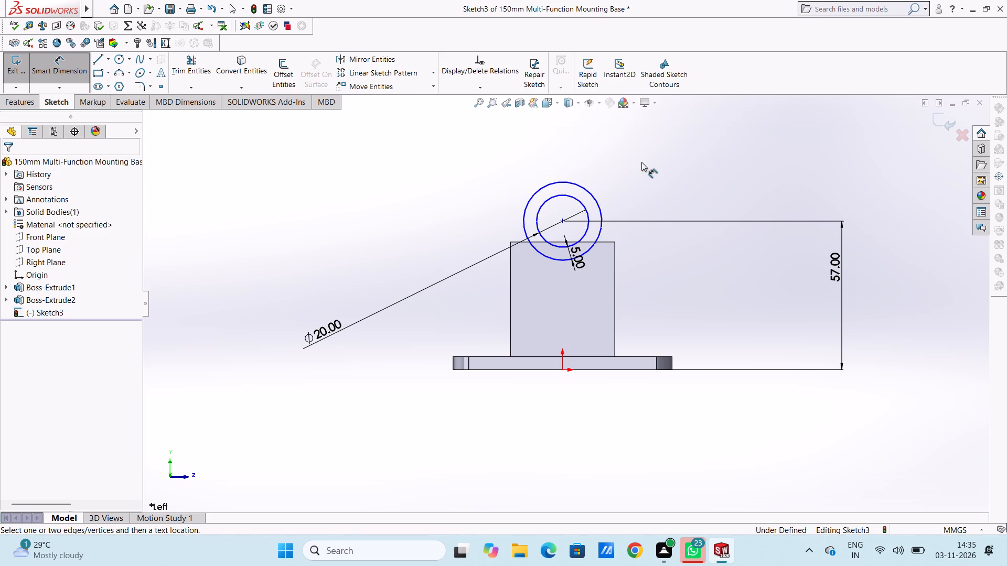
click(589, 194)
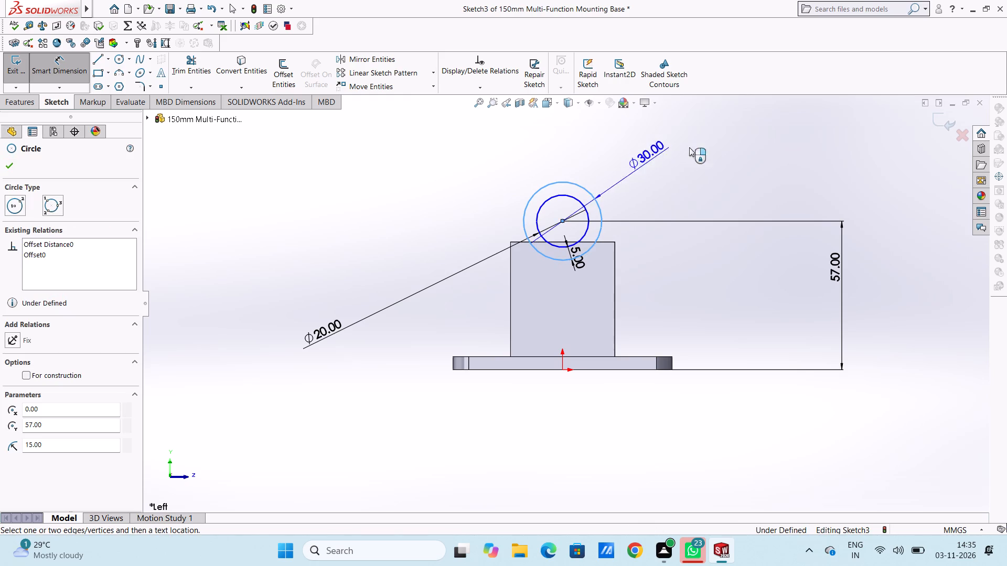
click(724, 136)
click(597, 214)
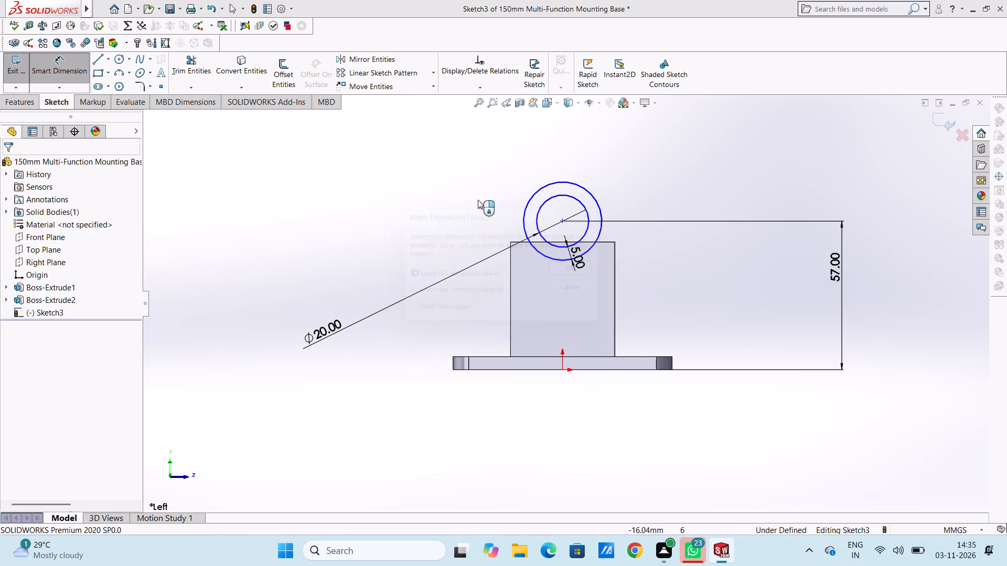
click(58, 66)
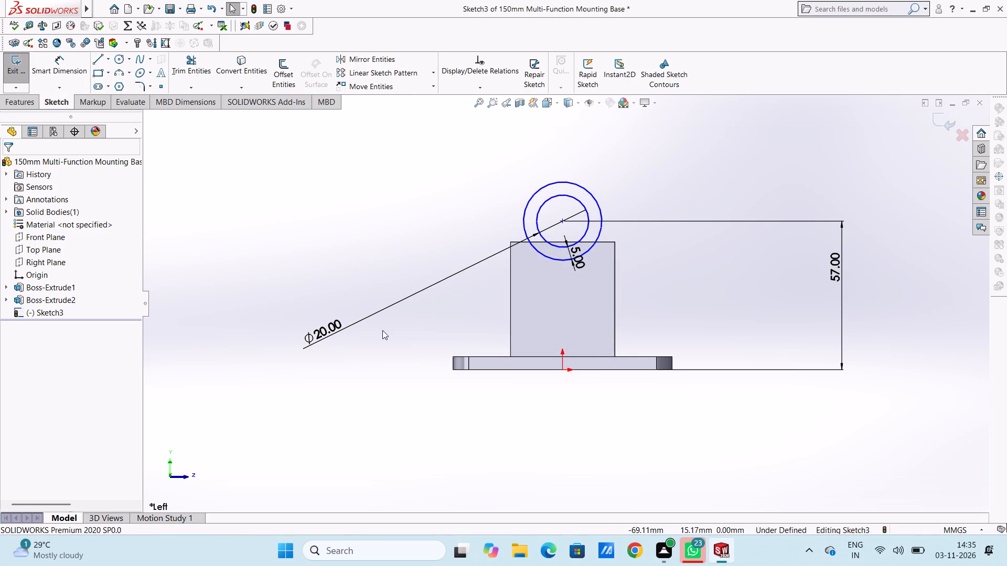
Add a Vertical relation between the origin and the circles' centre point.
click(563, 371)
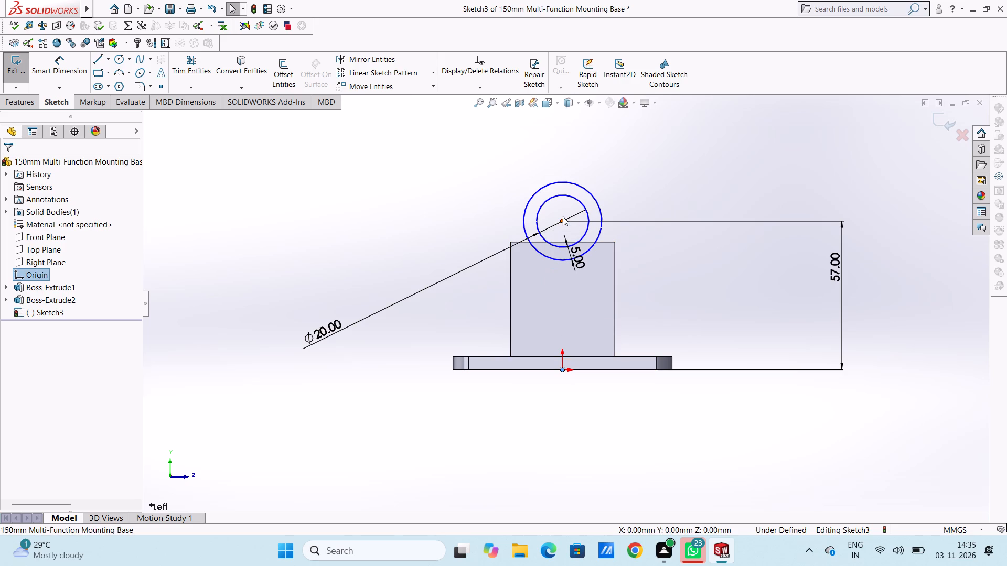
ctrl+click(563, 221)
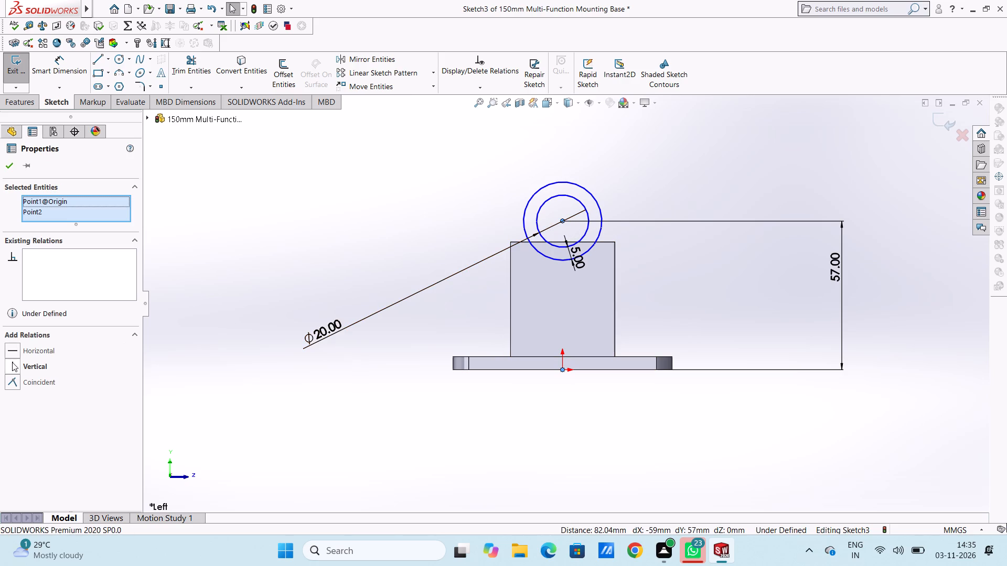
click(12, 362)
click(241, 287)
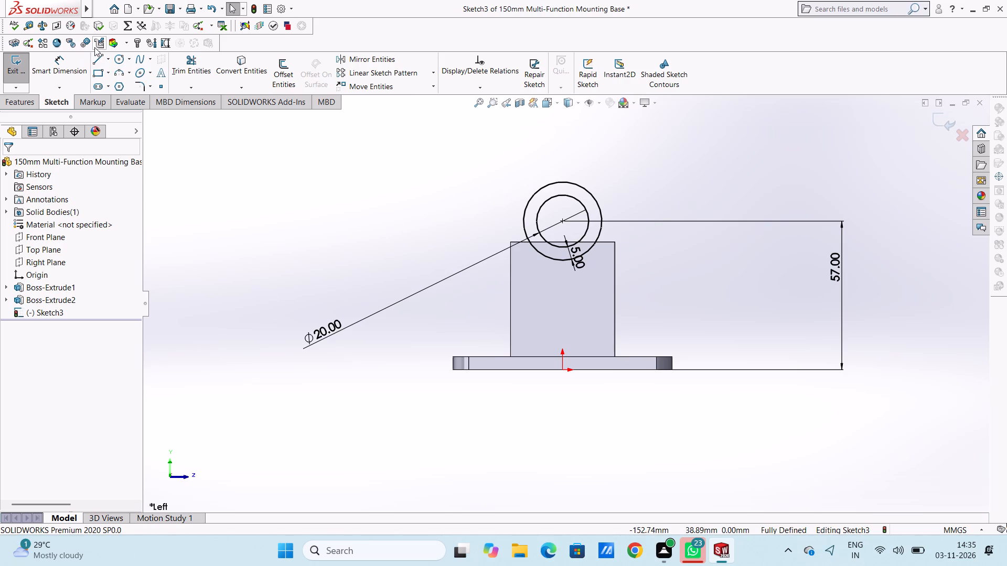
Sketch a 45° line about 35 mm long from the plate's top-left corner up across both circles.
click(97, 61)
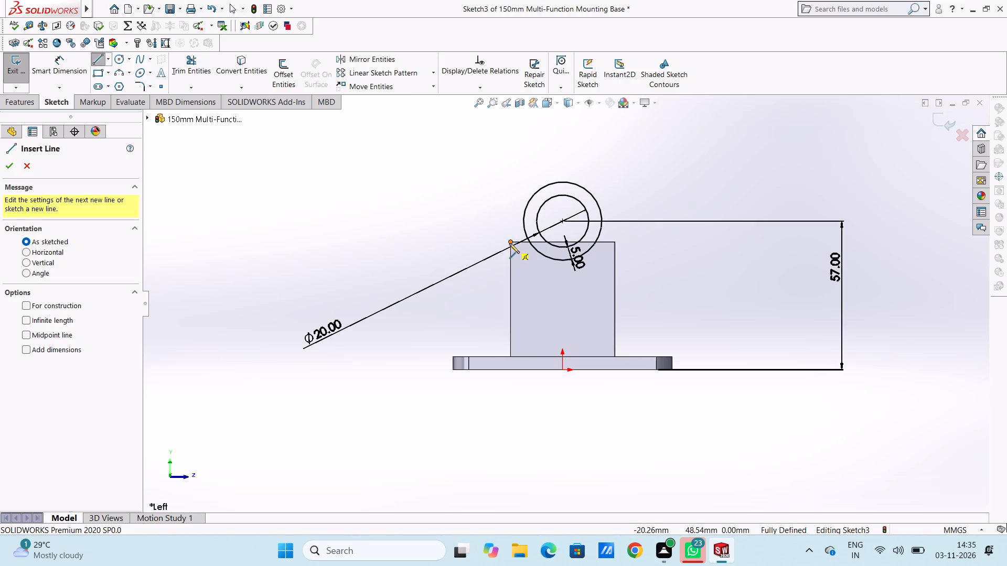
click(509, 243)
click(574, 177)
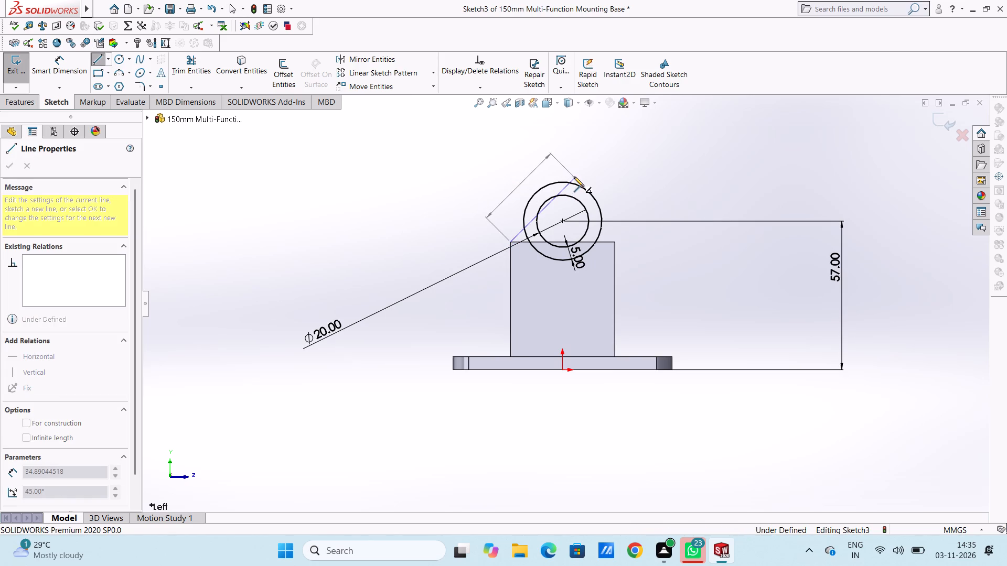
right_click(605, 145)
click(626, 155)
click(612, 164)
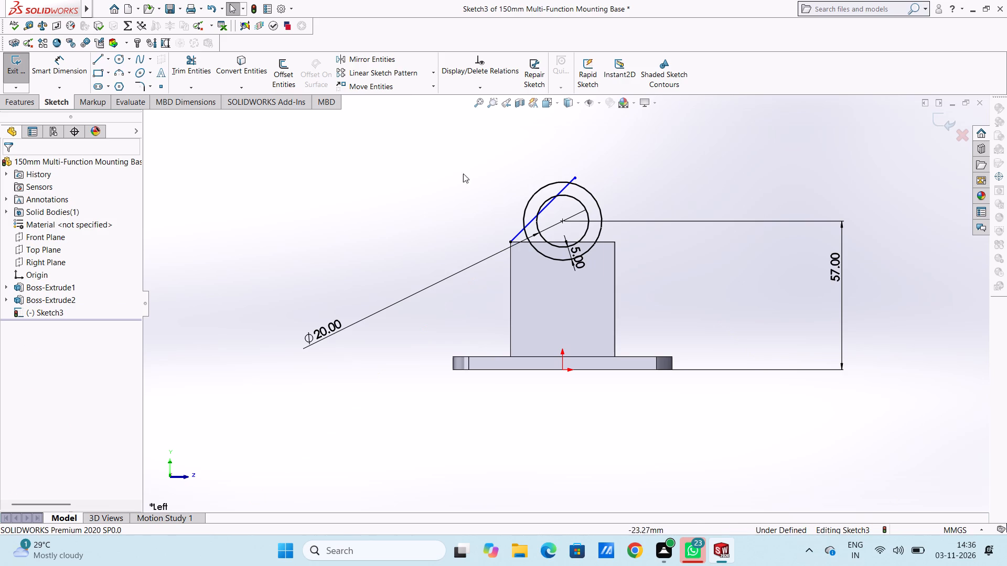
Sketch a second line about 42 mm long from the plate's top-right corner up and left across both circles.
click(95, 63)
click(614, 243)
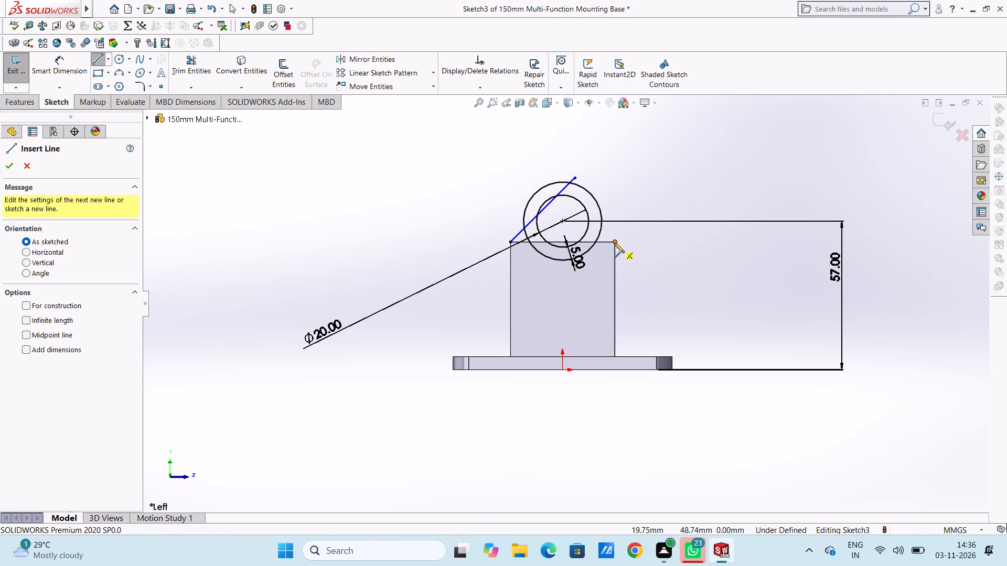
click(534, 169)
right_click(434, 180)
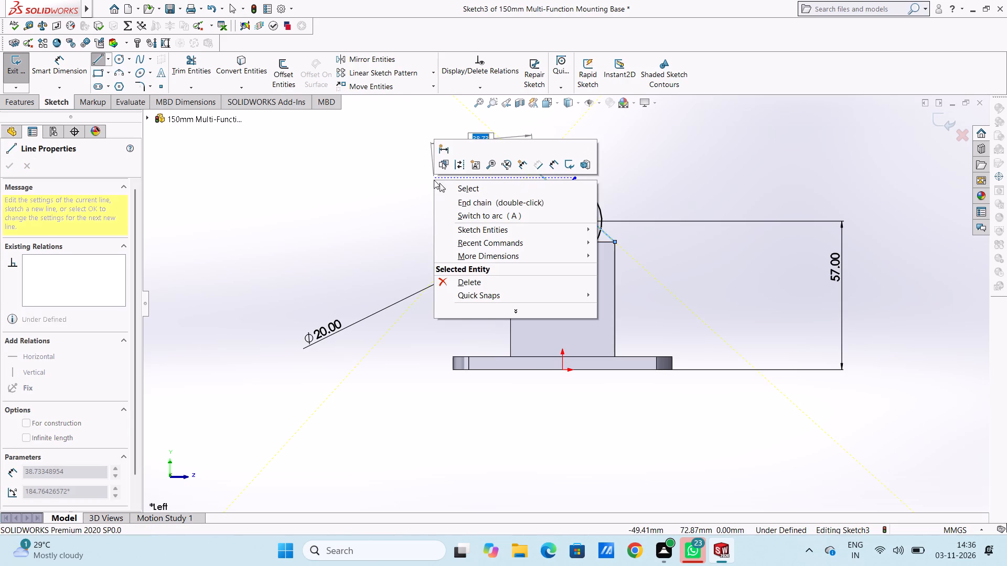
double_click(436, 187)
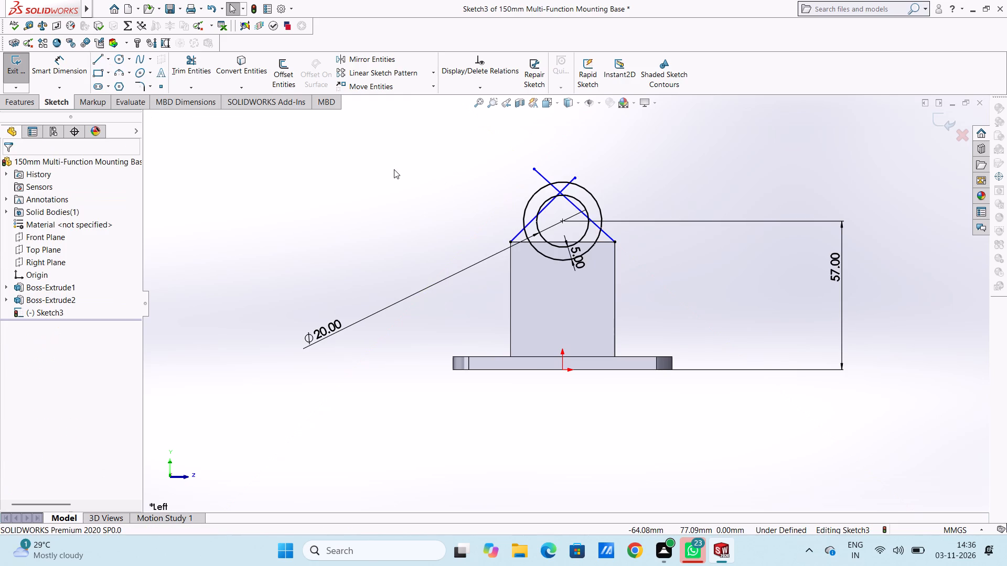
Dimension the angle between the line from the top-right corner and the plate's top edge and set it to 39°.
click(56, 69)
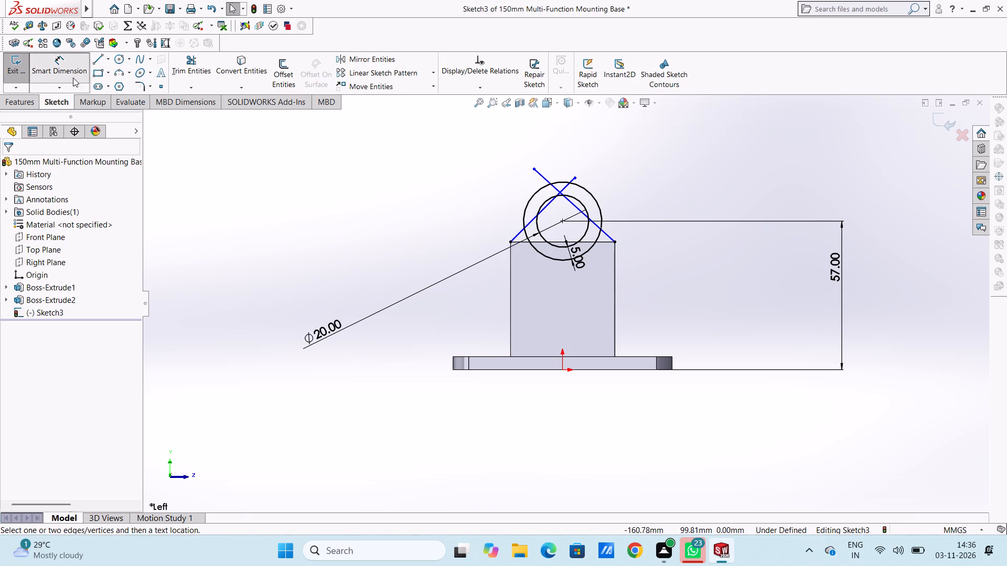
click(542, 173)
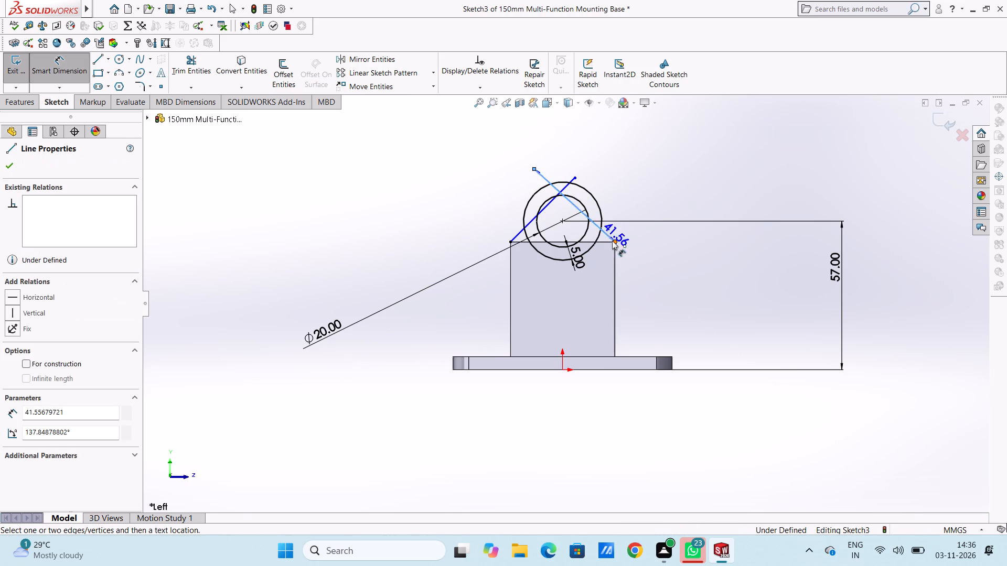
click(615, 242)
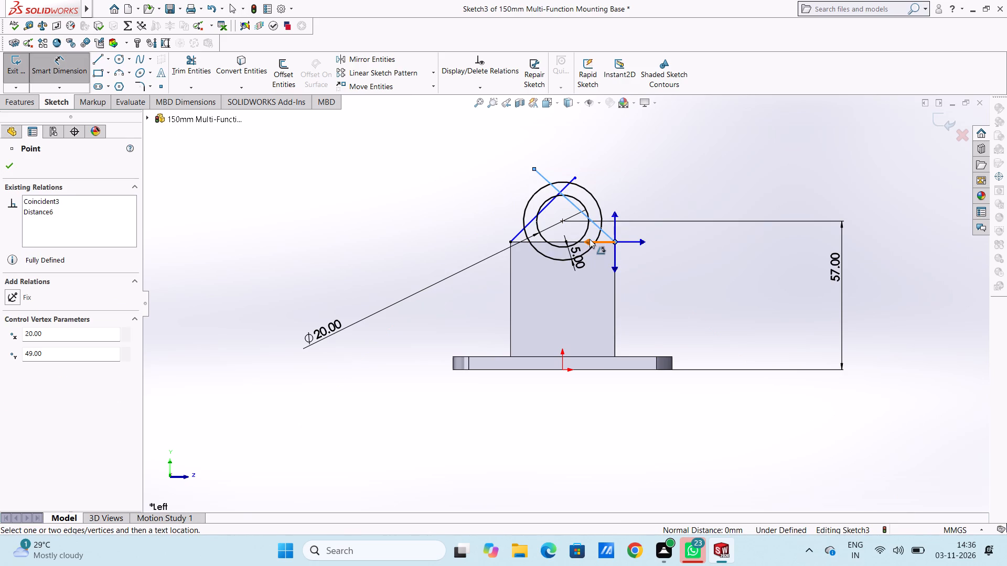
click(587, 240)
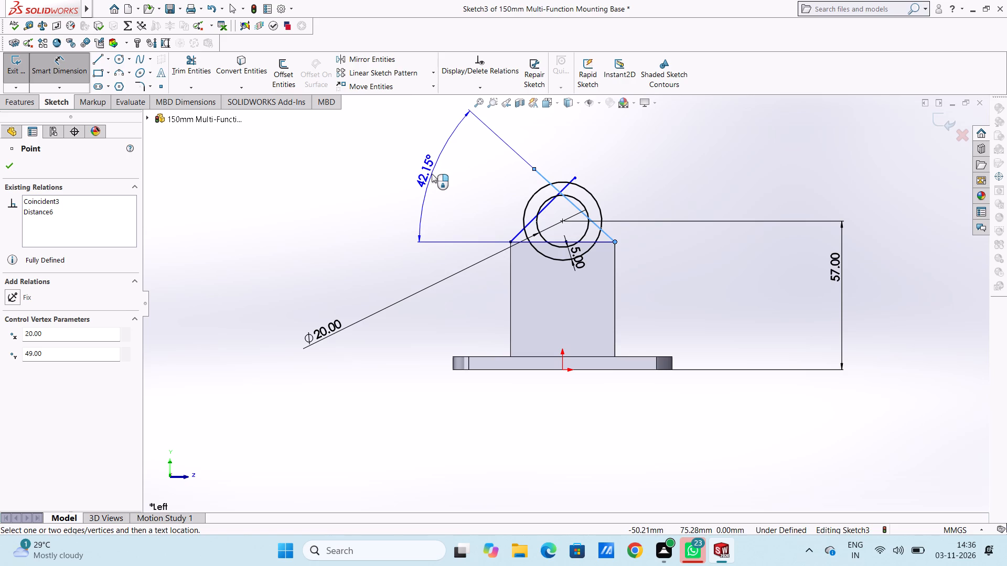
text(39)
key(Return)
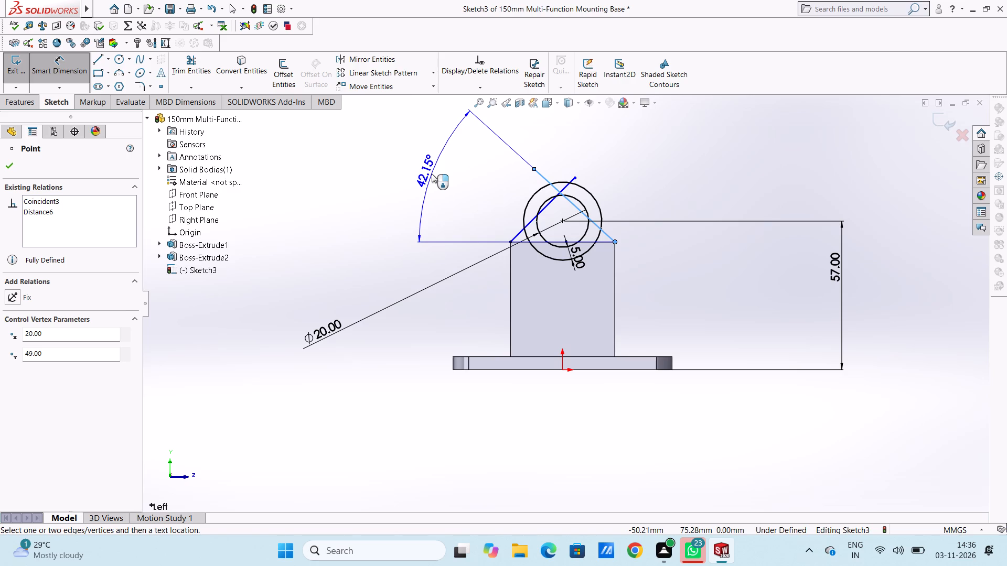
click(435, 178)
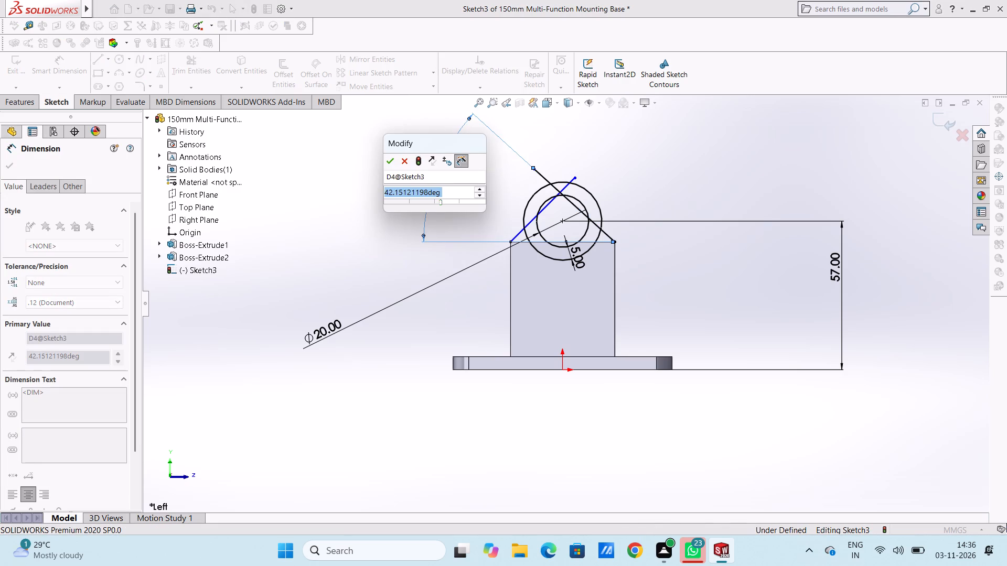
text(39)
key(Return)
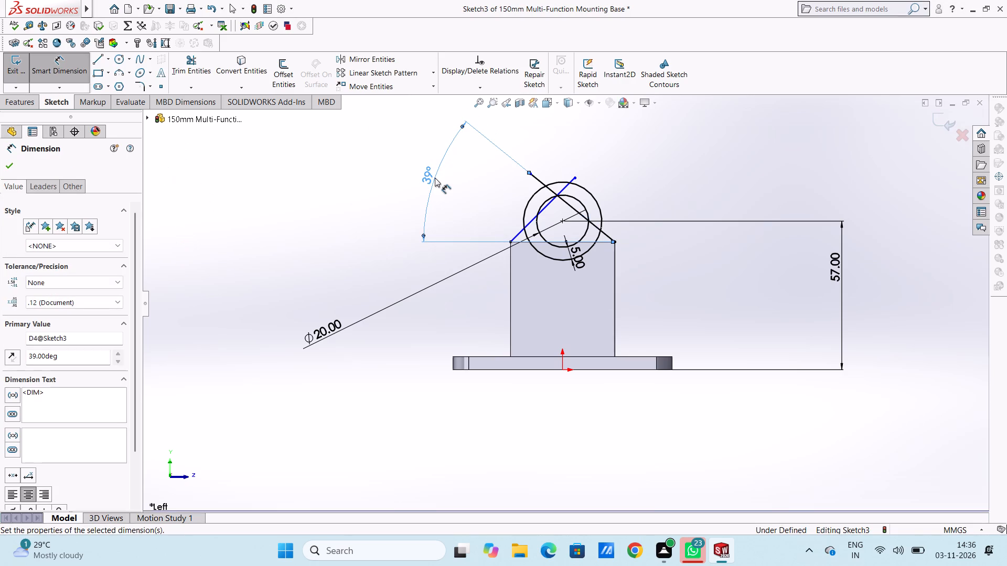
click(351, 219)
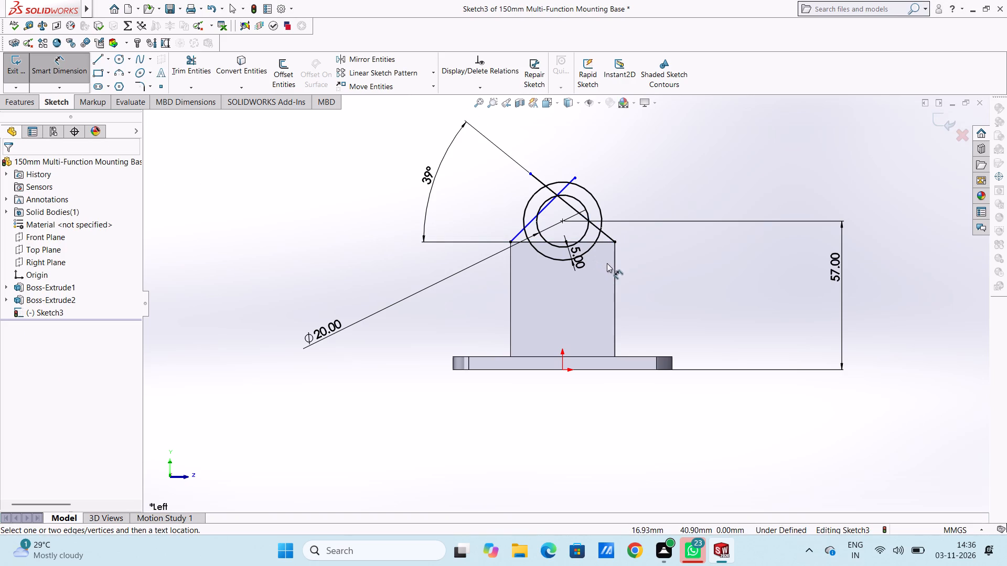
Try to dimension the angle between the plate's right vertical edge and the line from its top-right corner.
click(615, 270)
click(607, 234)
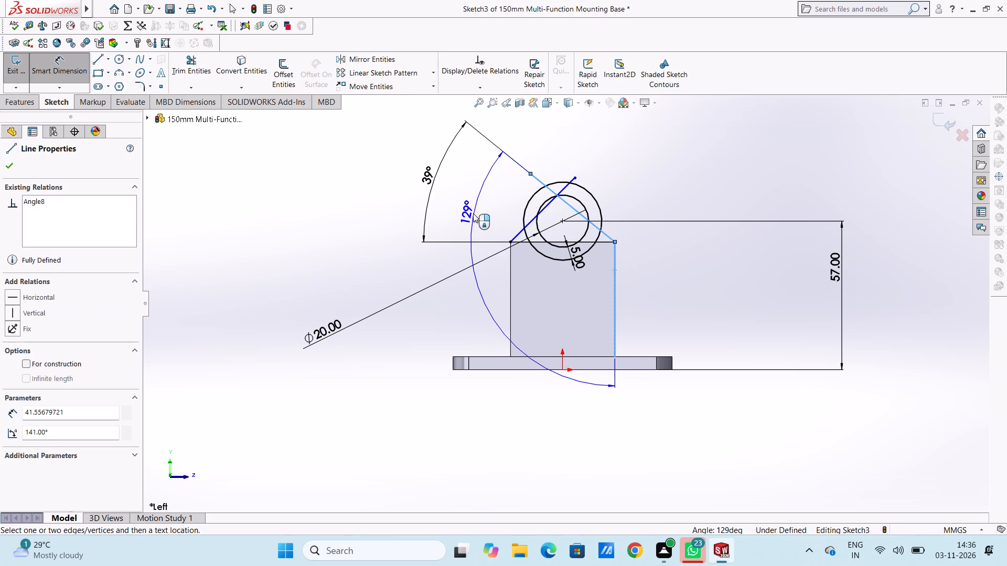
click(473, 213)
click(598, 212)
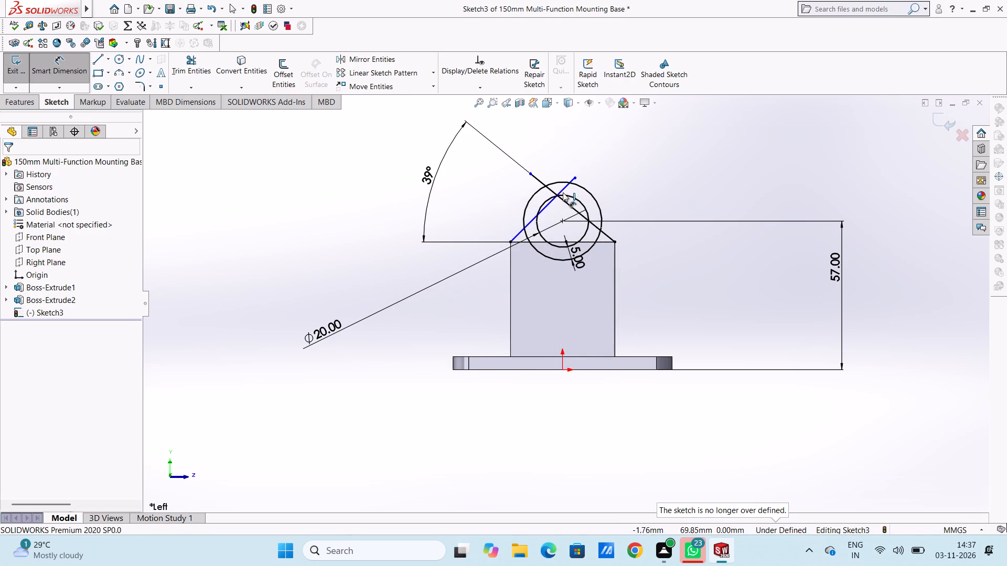
Dimension the angle between the line from the top-left corner and the plate's top edge and set it to 39°.
scroll(582, 228, down, 4)
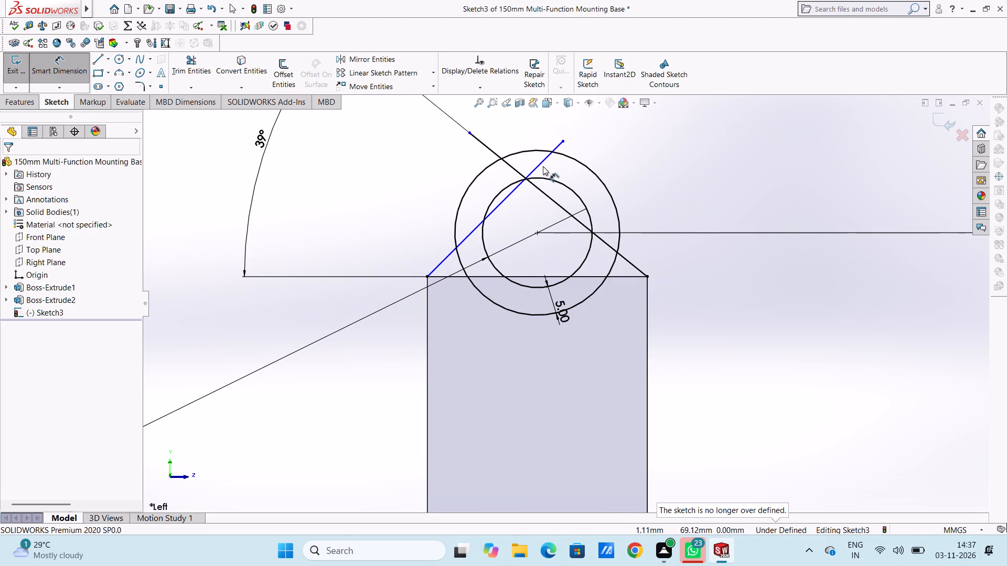
click(541, 163)
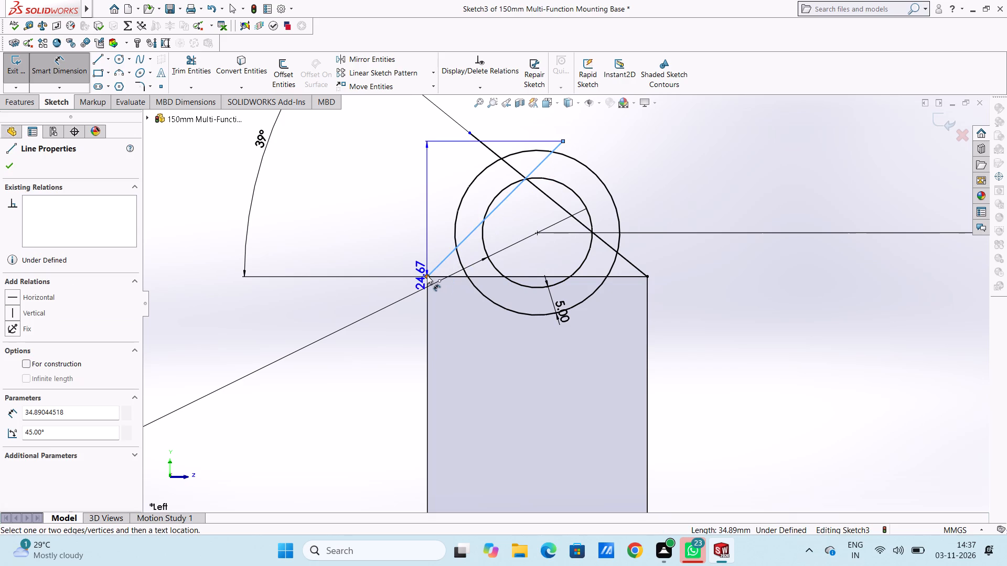
click(427, 276)
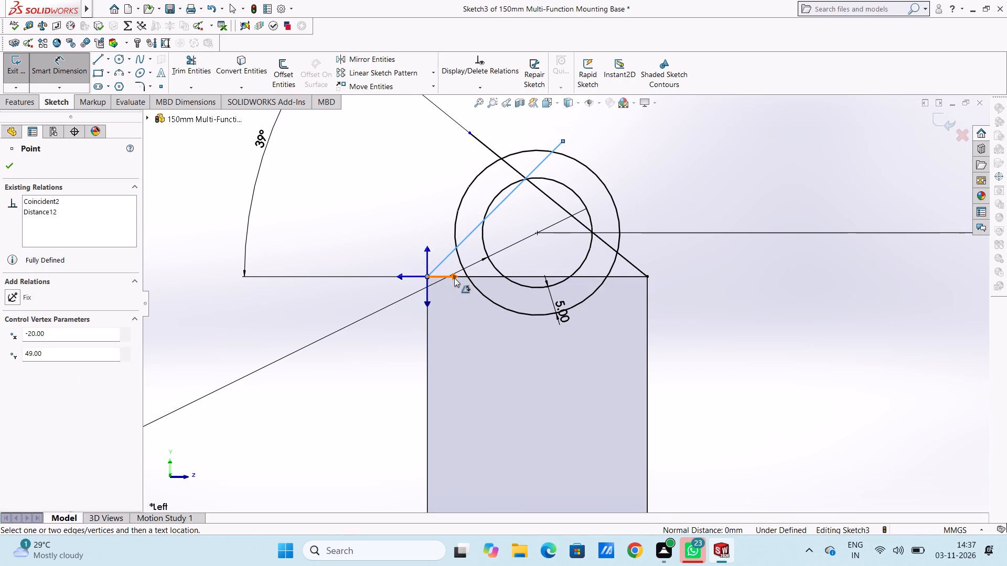
click(454, 278)
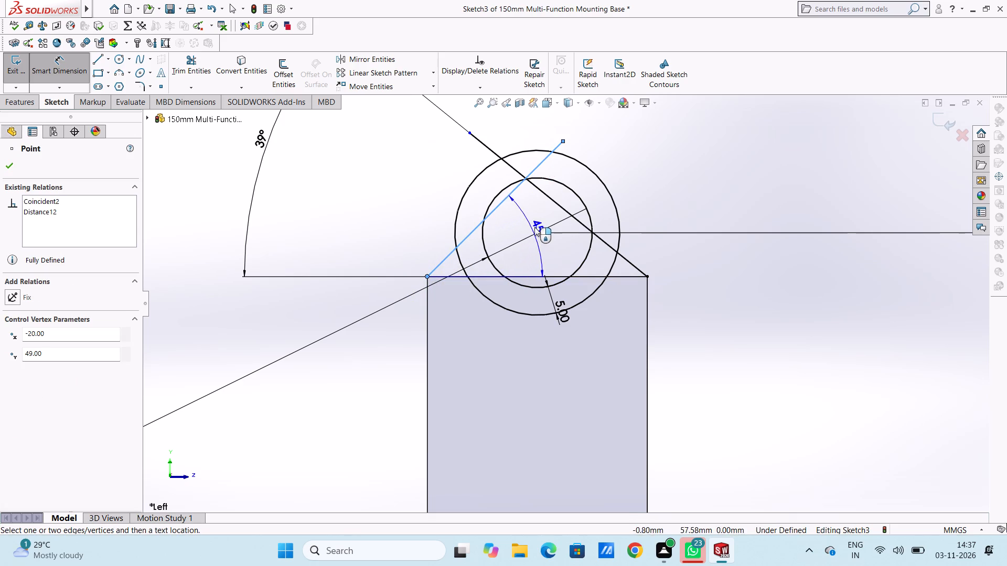
scroll(670, 175, up, 4)
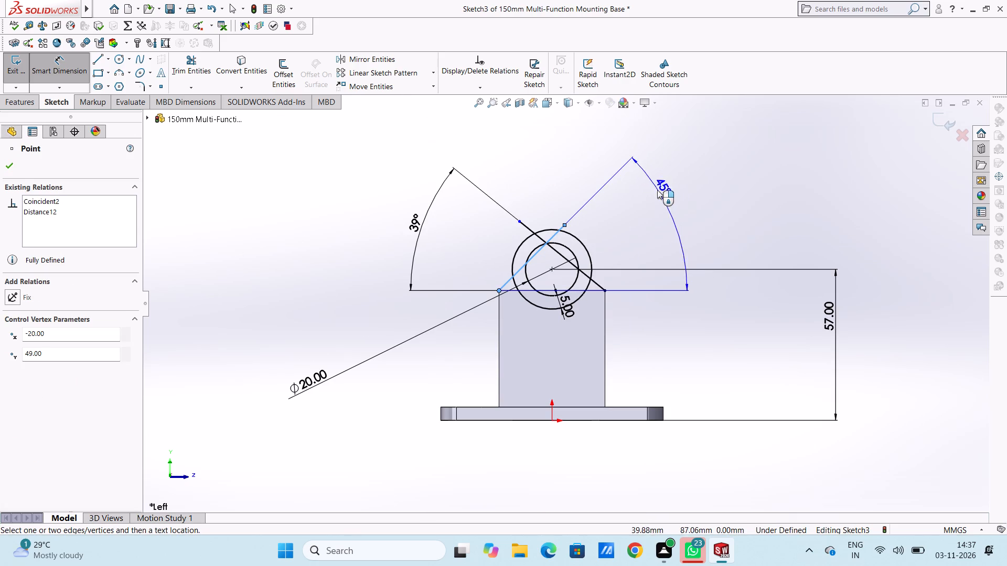
click(627, 207)
text(39)
key(Return)
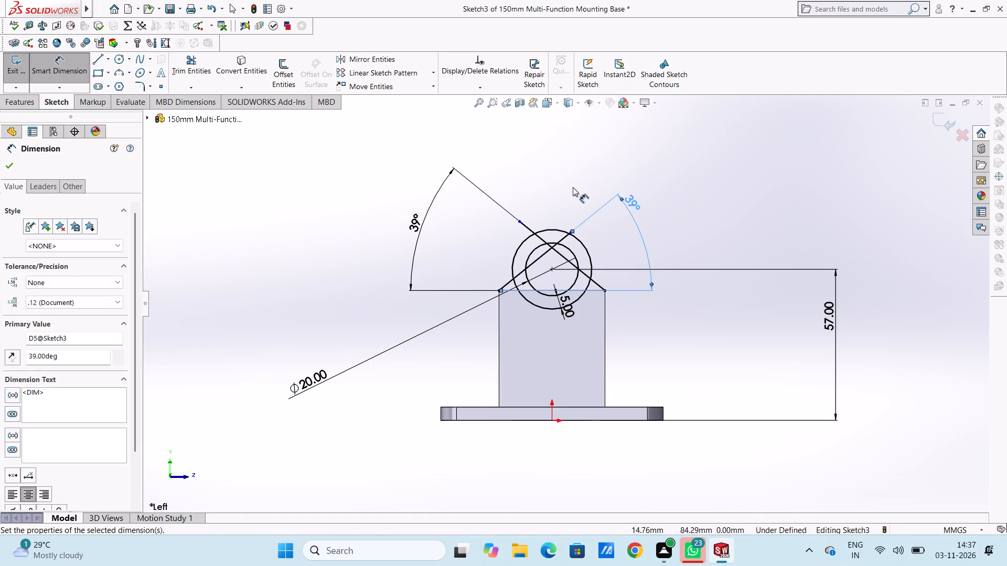
click(565, 184)
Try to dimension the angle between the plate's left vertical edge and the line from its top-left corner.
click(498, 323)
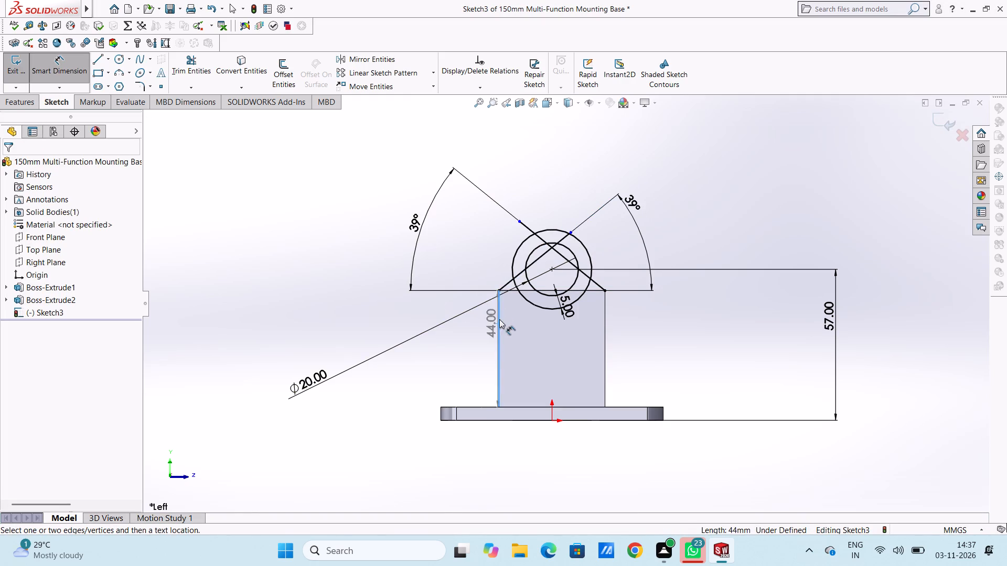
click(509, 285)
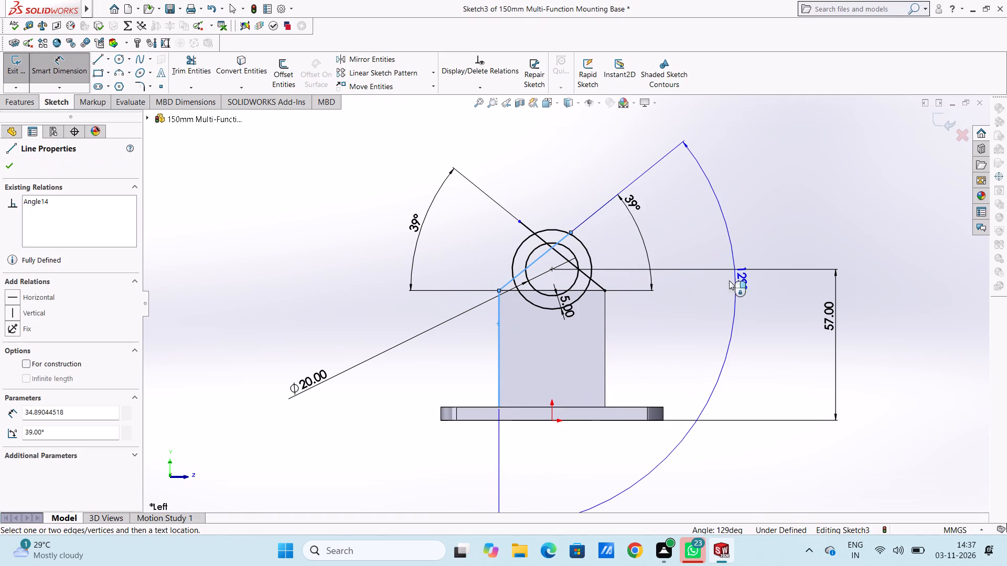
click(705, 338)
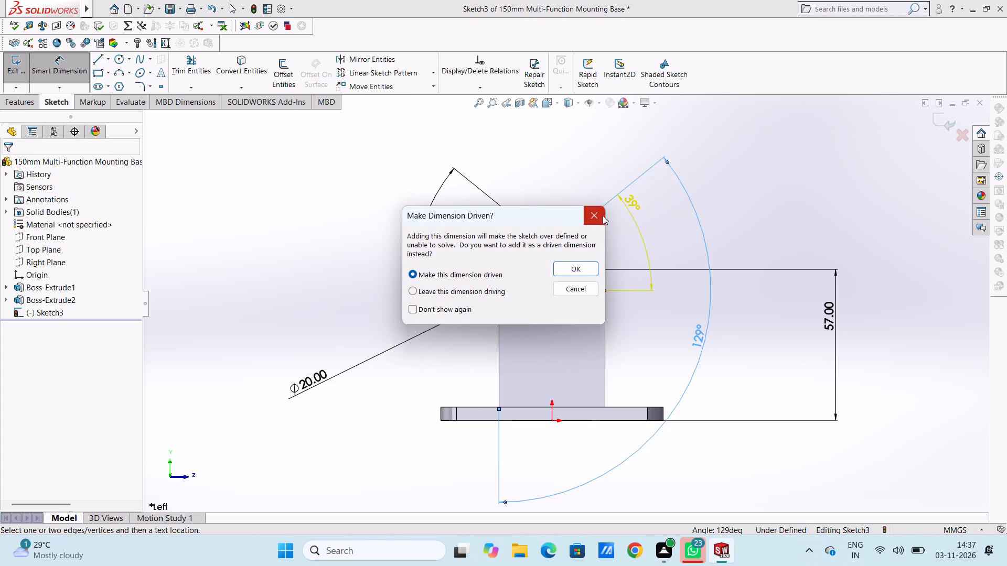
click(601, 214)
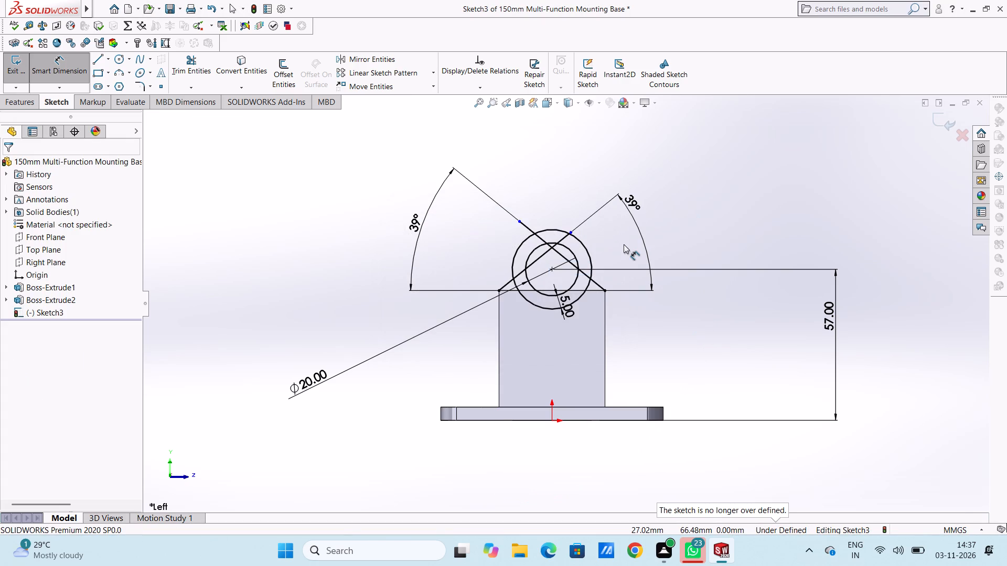
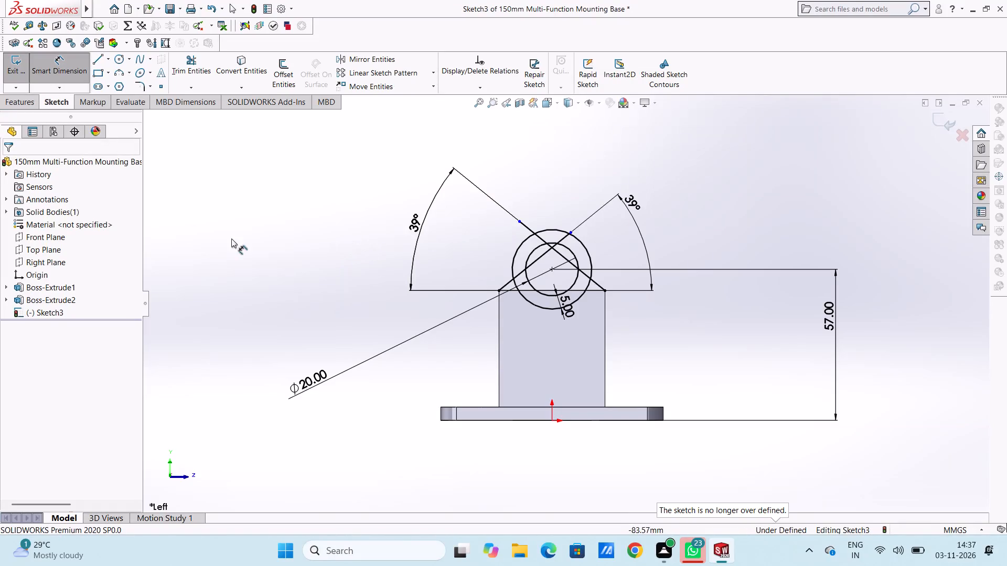
Trim both 39° lines back to the outer circle, keeping only the segments from the plate's top corners to the ring.
click(69, 72)
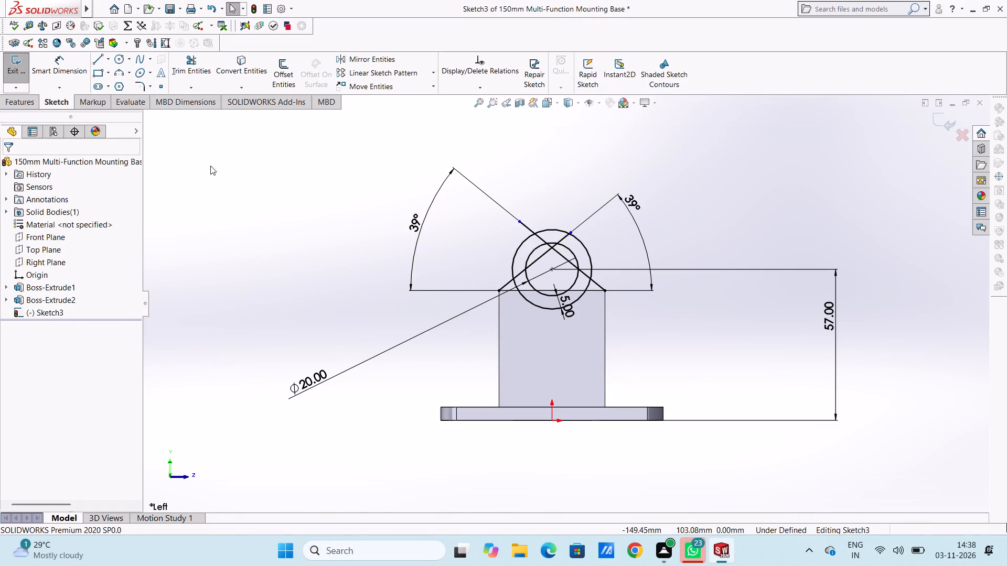
click(244, 176)
click(181, 58)
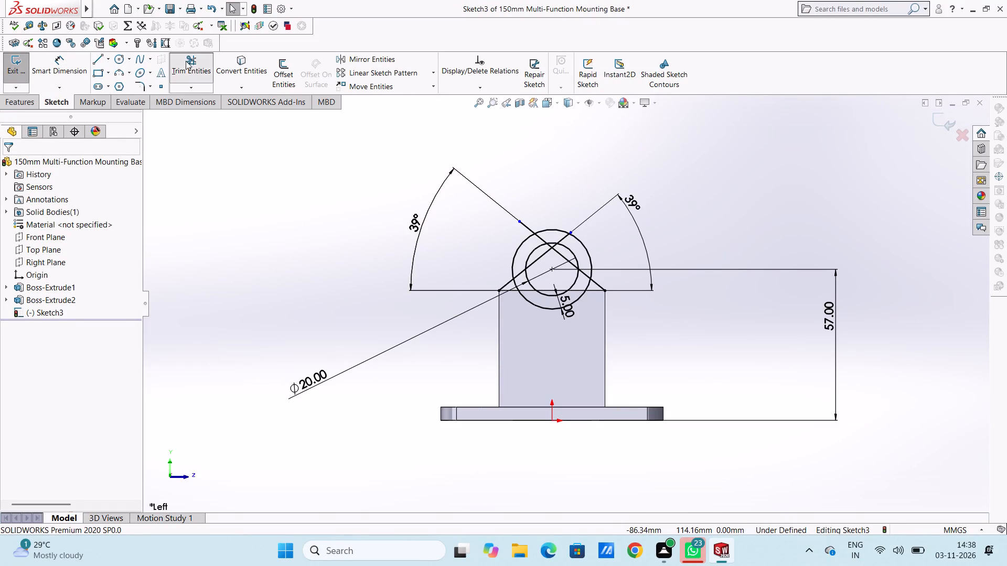
scroll(583, 236, down, 5)
click(439, 241)
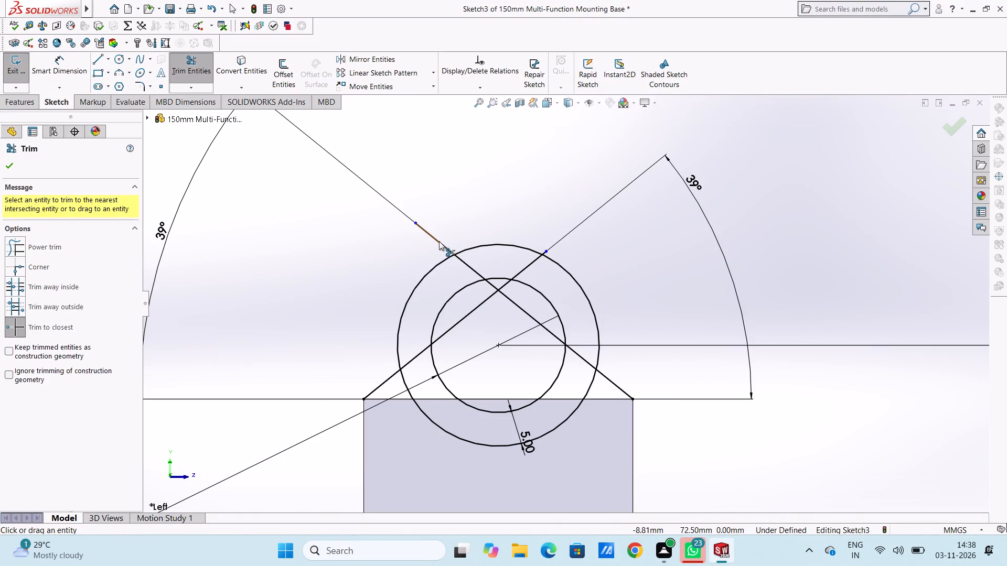
click(469, 267)
click(485, 296)
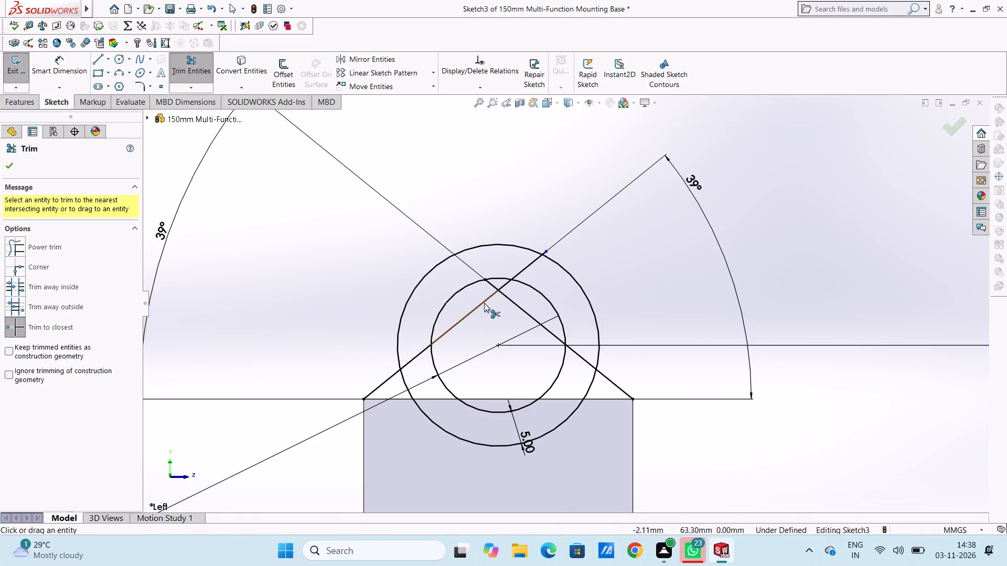
click(484, 303)
click(495, 288)
double_click(501, 290)
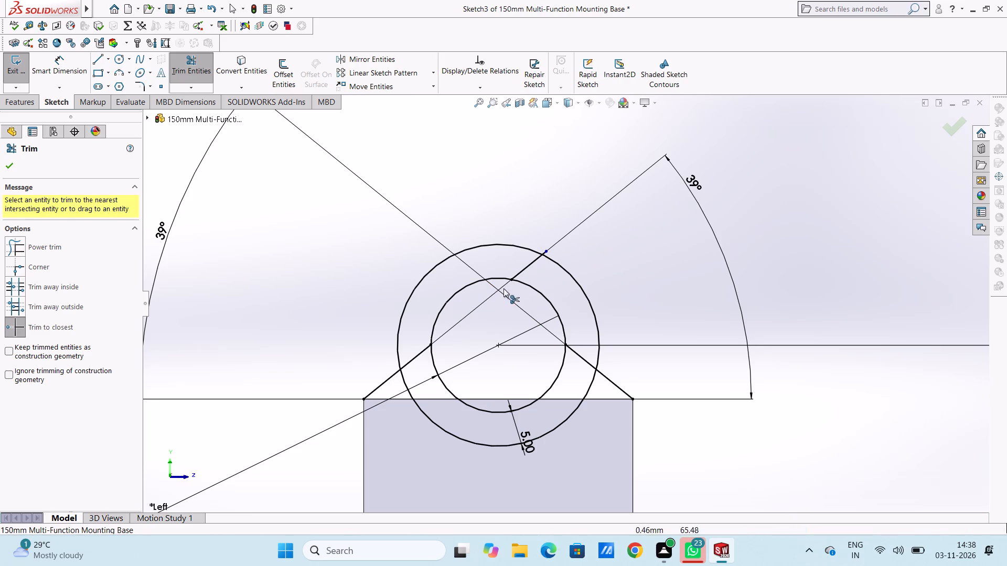
click(523, 270)
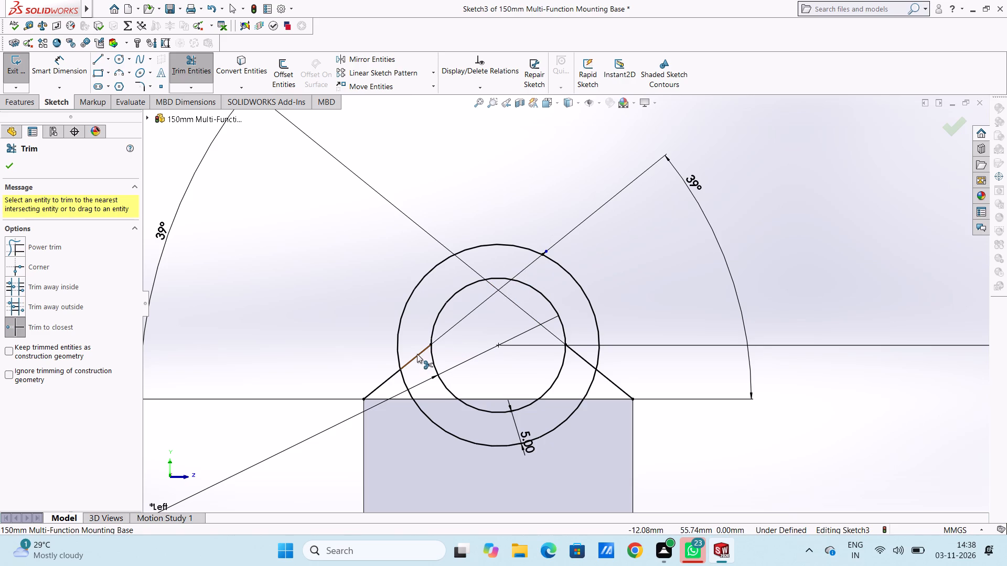
click(417, 354)
click(570, 350)
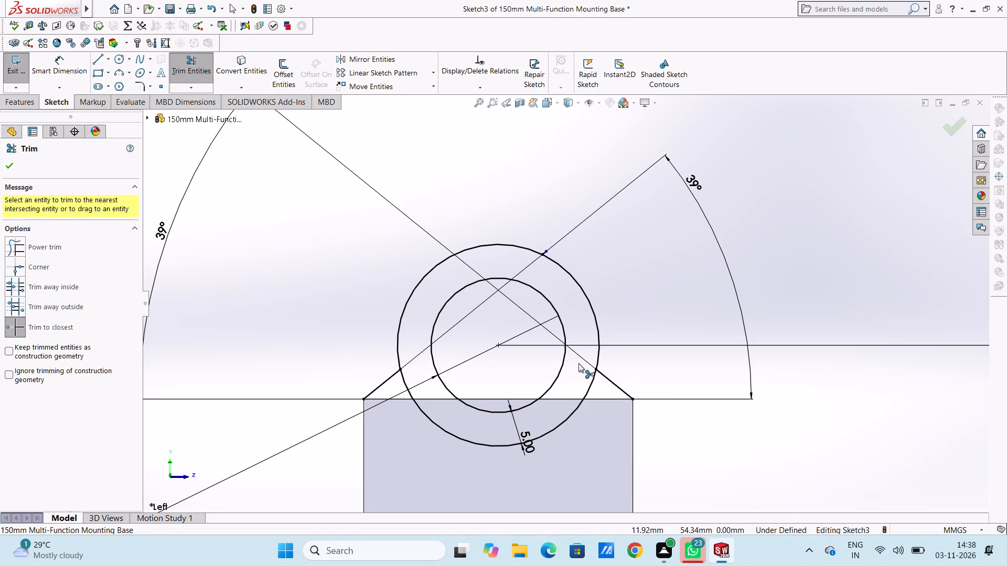
scroll(579, 363, up, 5)
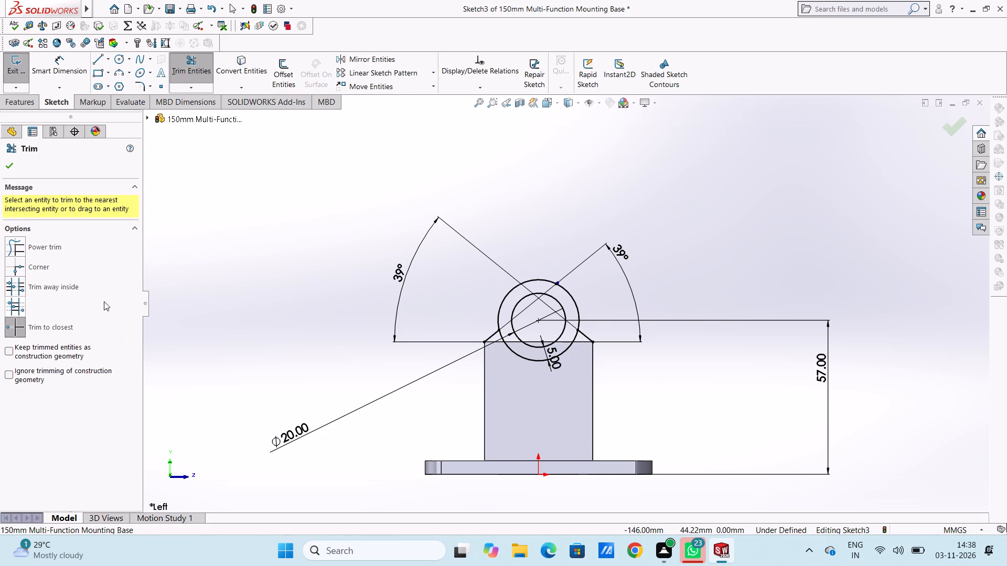
click(7, 164)
click(186, 215)
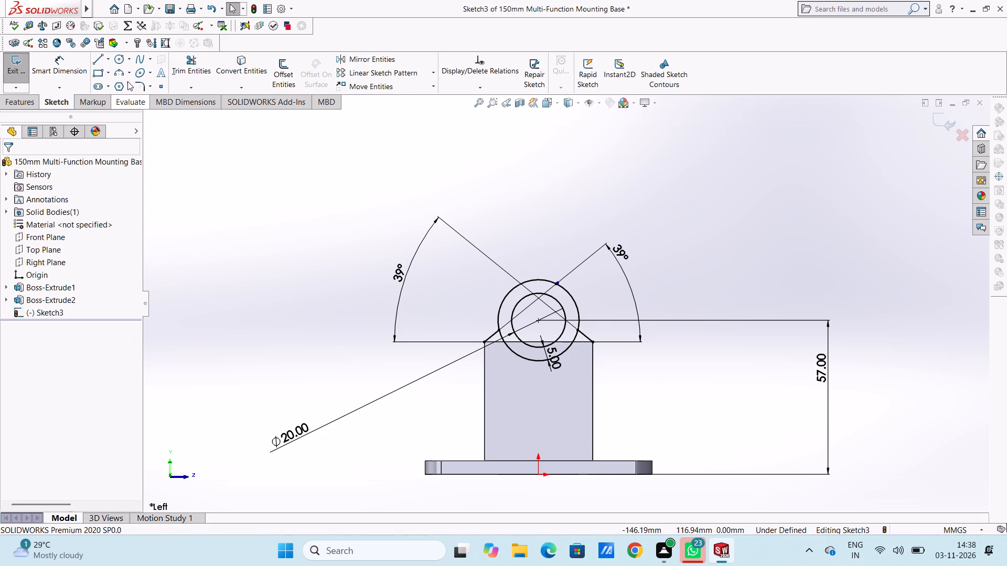
Draw a 40 mm horizontal line along the plate's top edge, joining its two top corners.
click(103, 61)
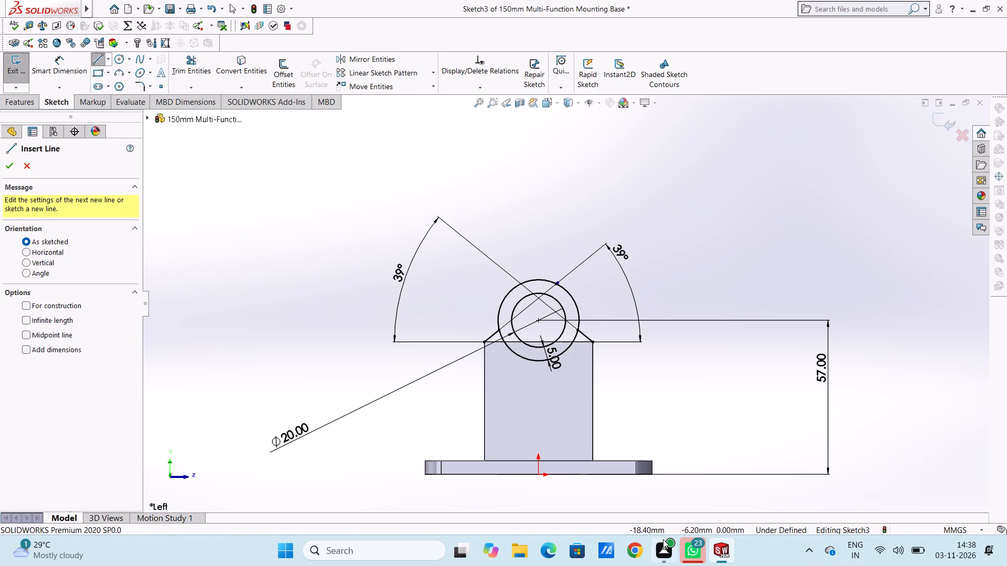
scroll(550, 360, down, 3)
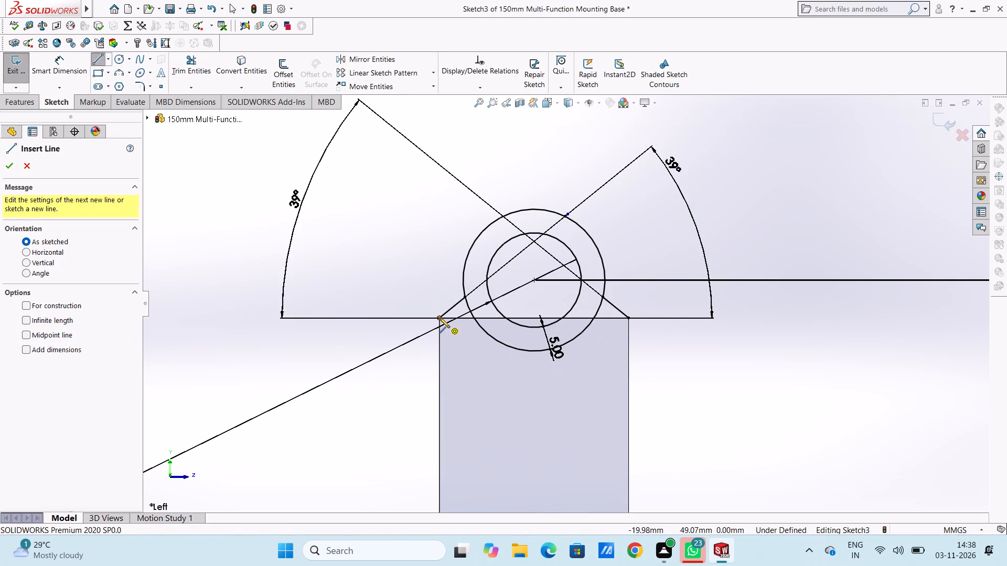
click(440, 318)
click(627, 319)
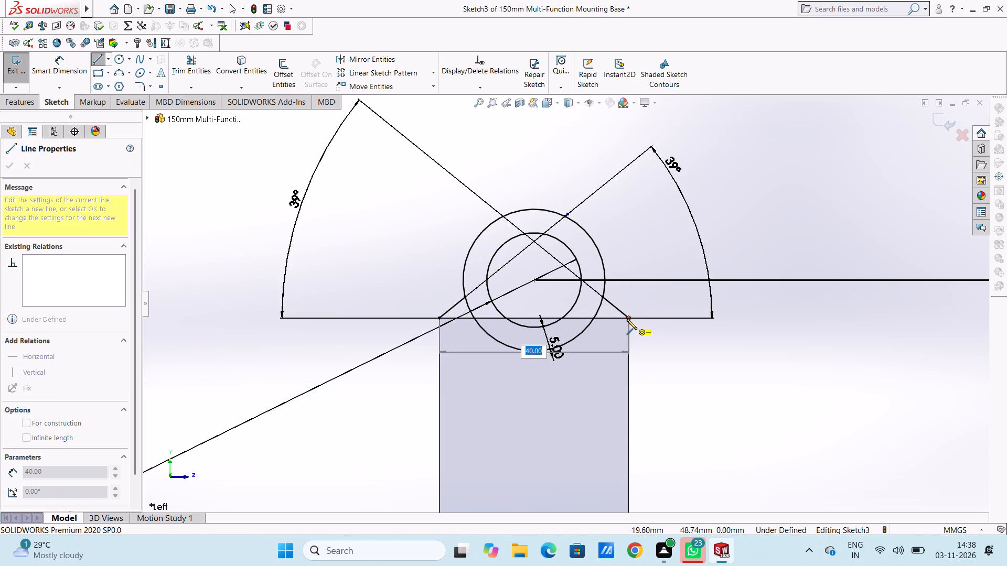
right_click(777, 197)
click(787, 203)
click(780, 210)
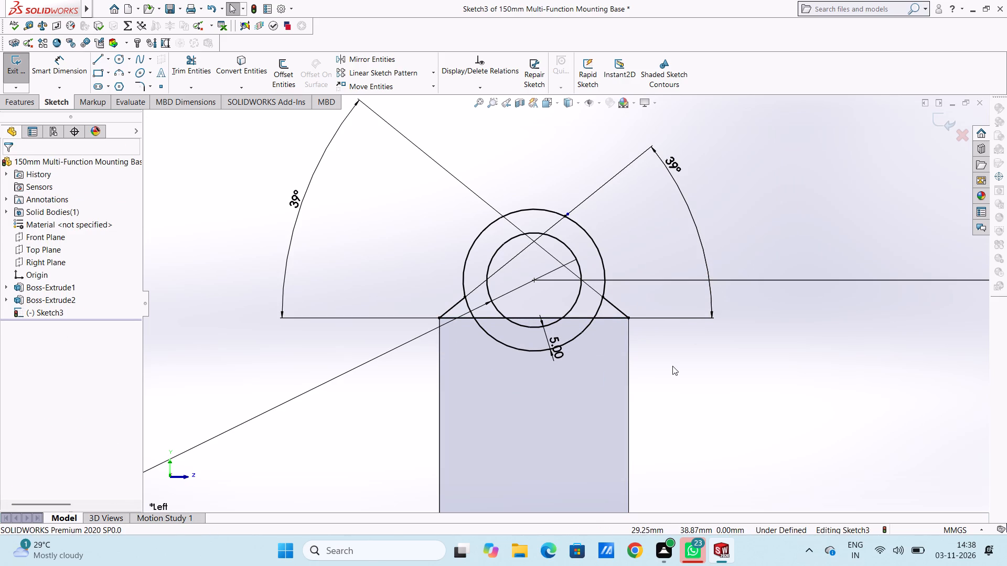
Trim away the parts of the horizontal line that lie inside the outer circle.
click(189, 67)
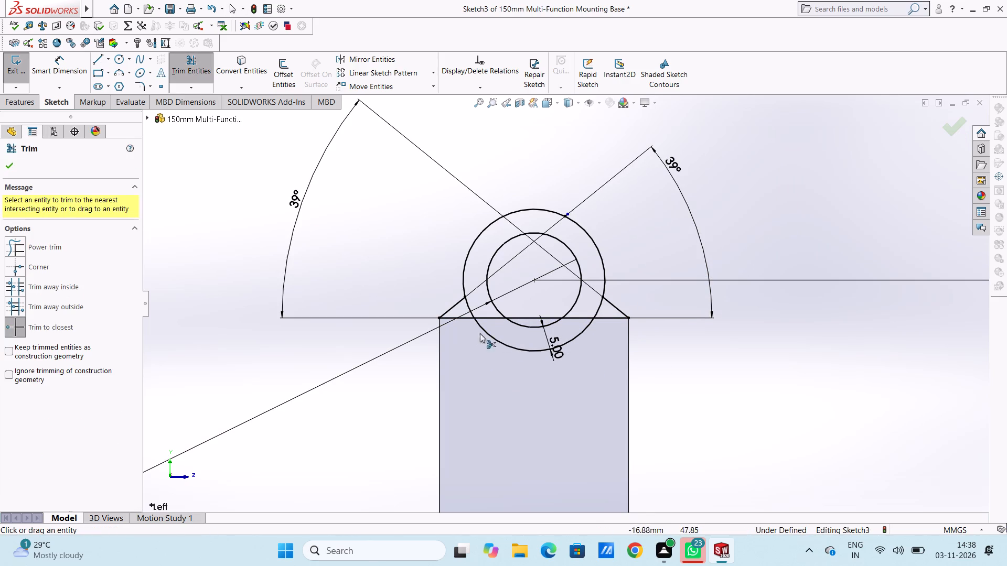
scroll(516, 341, down, 2)
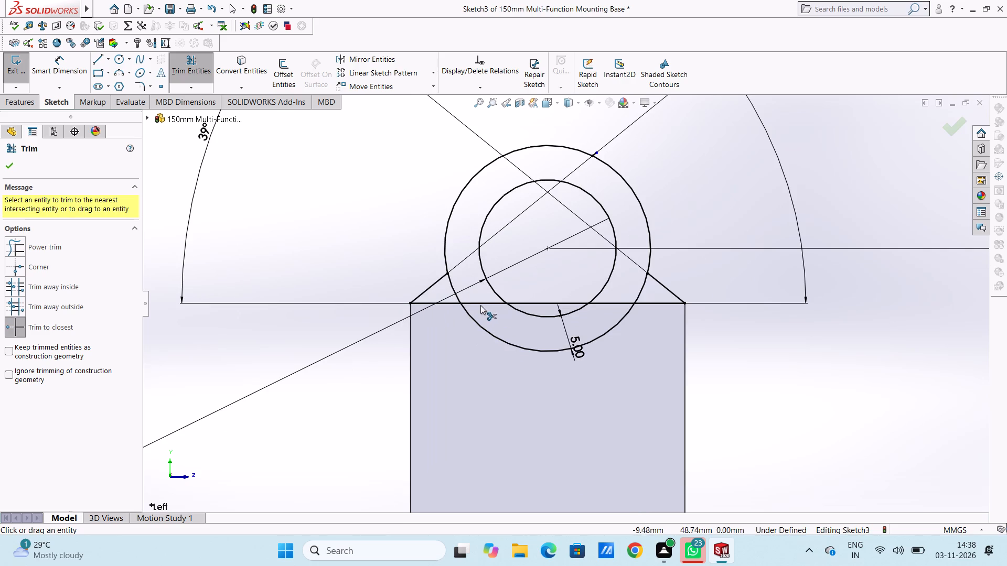
click(480, 305)
click(533, 303)
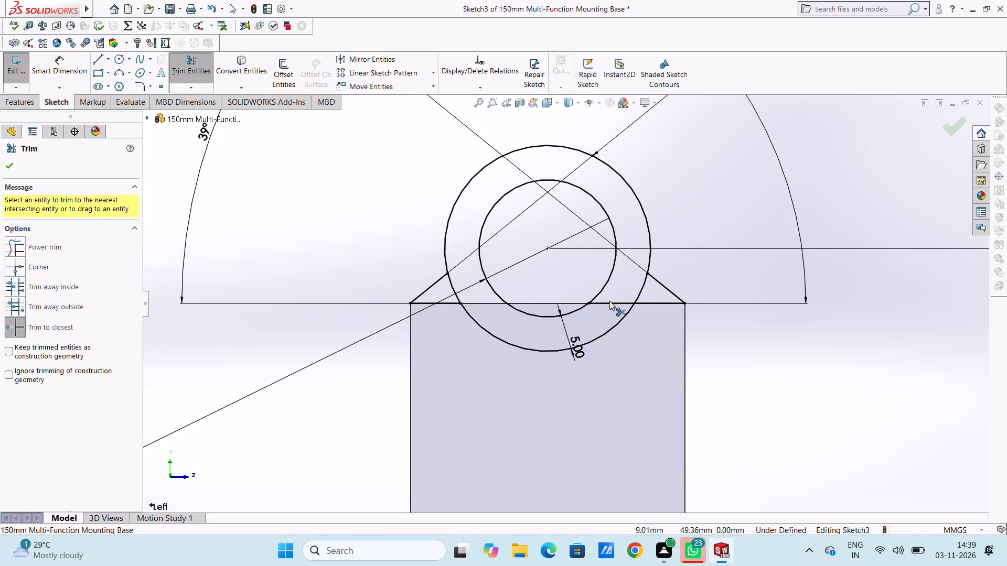
click(609, 303)
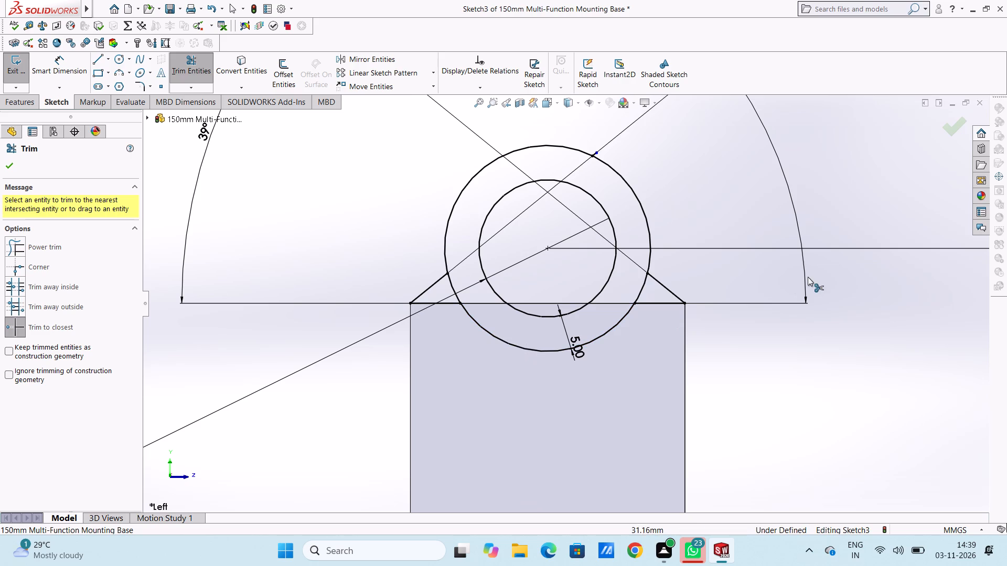
middle_drag(809, 276, 778, 294)
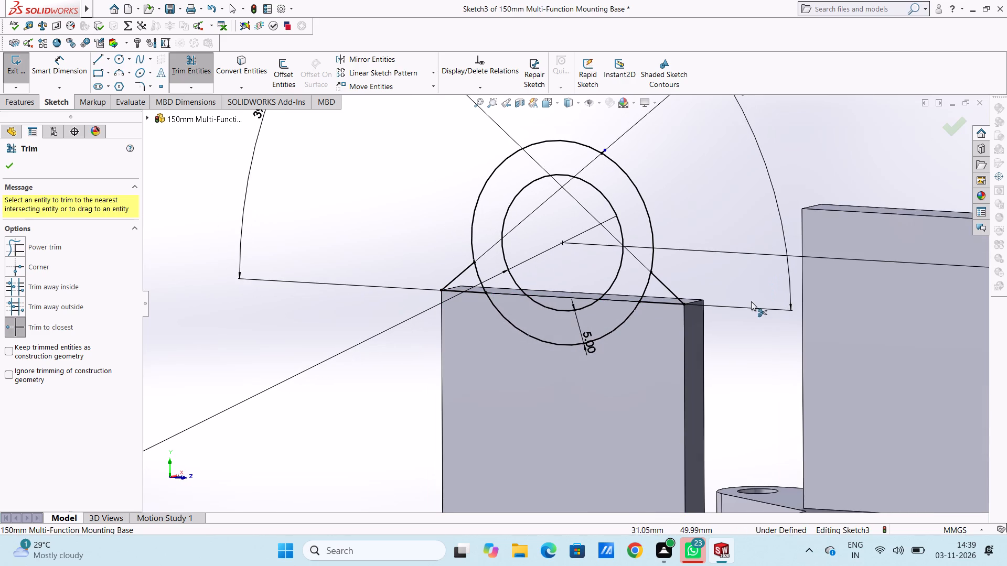
click(15, 163)
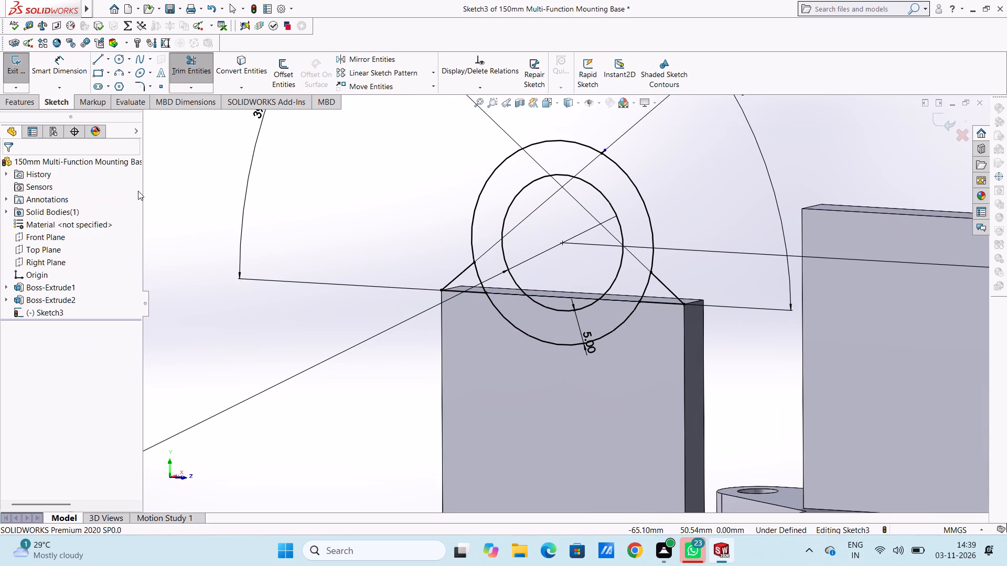
click(301, 180)
Start a boss extrude of the sketch and select the upper and lower ring regions and both corner wedges as contours.
scroll(314, 212, up, 2)
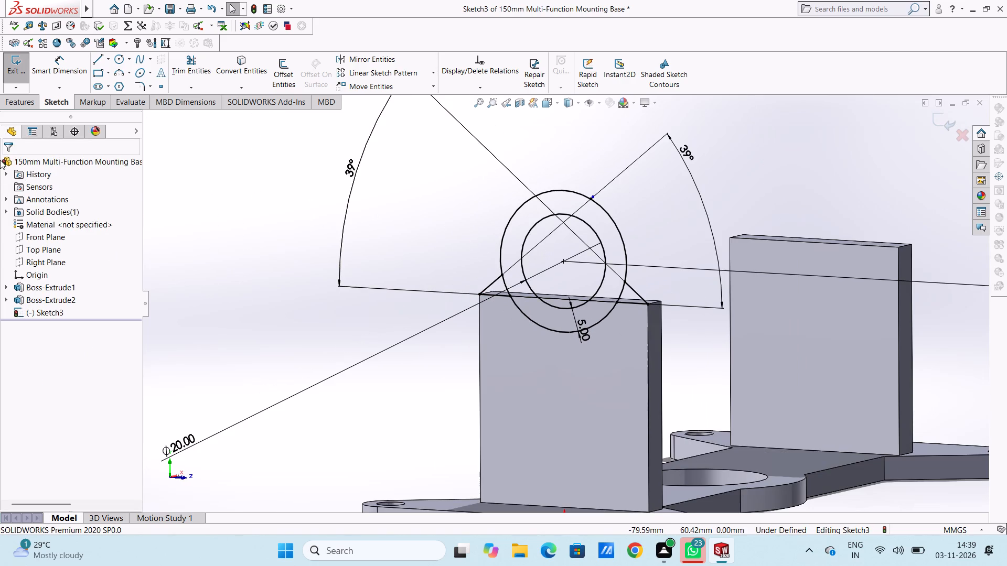
click(22, 105)
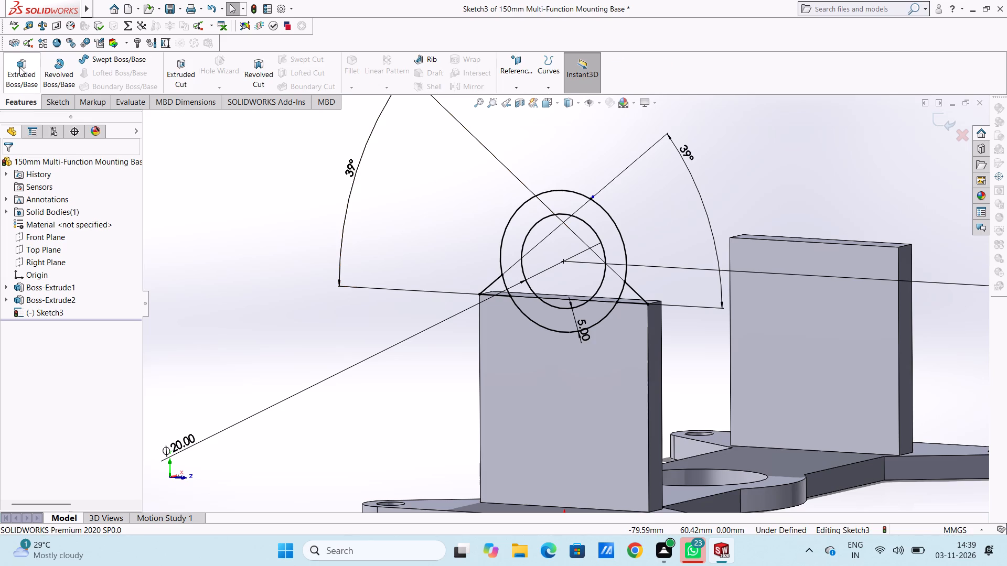
click(19, 67)
scroll(569, 251, down, 5)
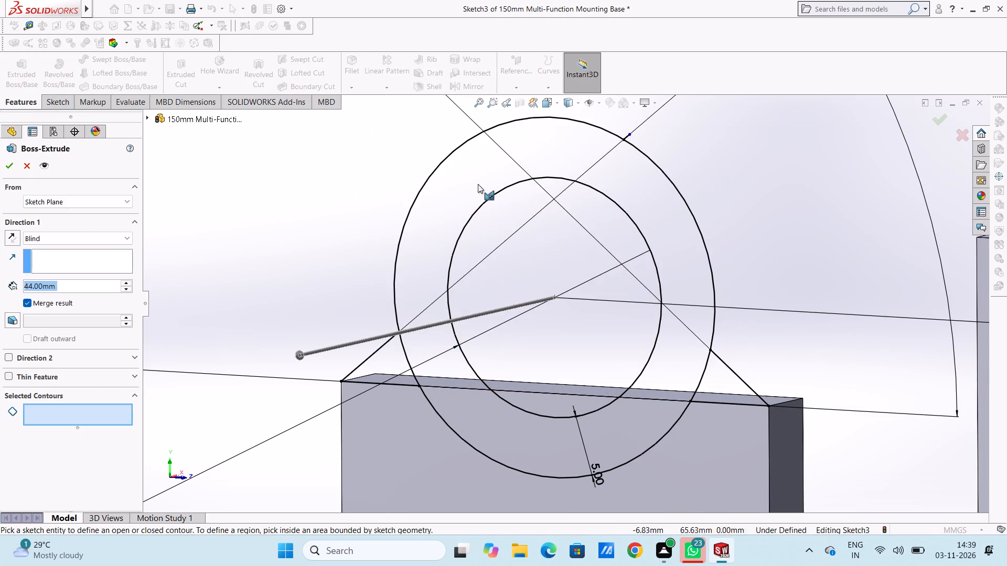
click(477, 180)
middle_drag(586, 443, 601, 398)
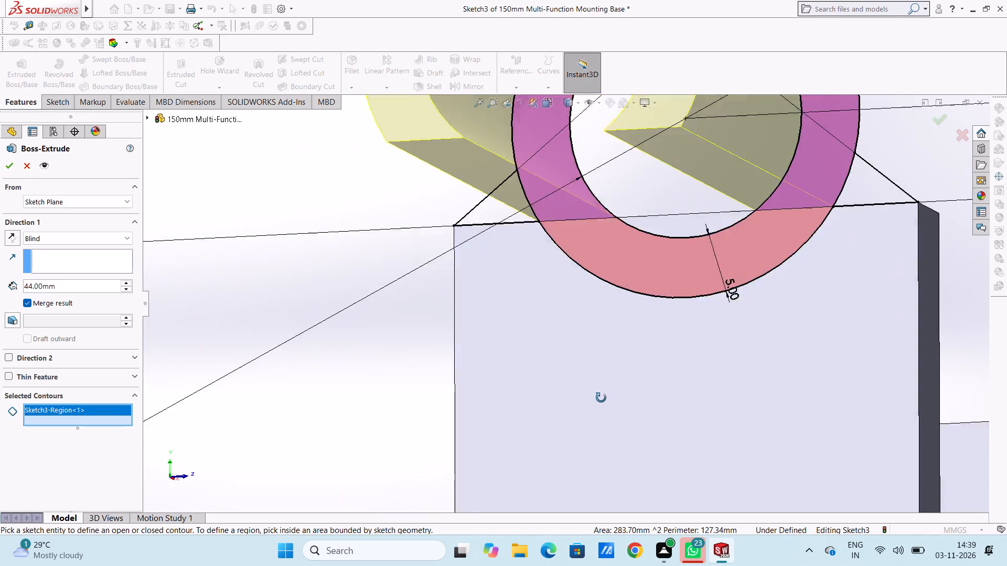
middle_drag(601, 398, 603, 402)
click(518, 211)
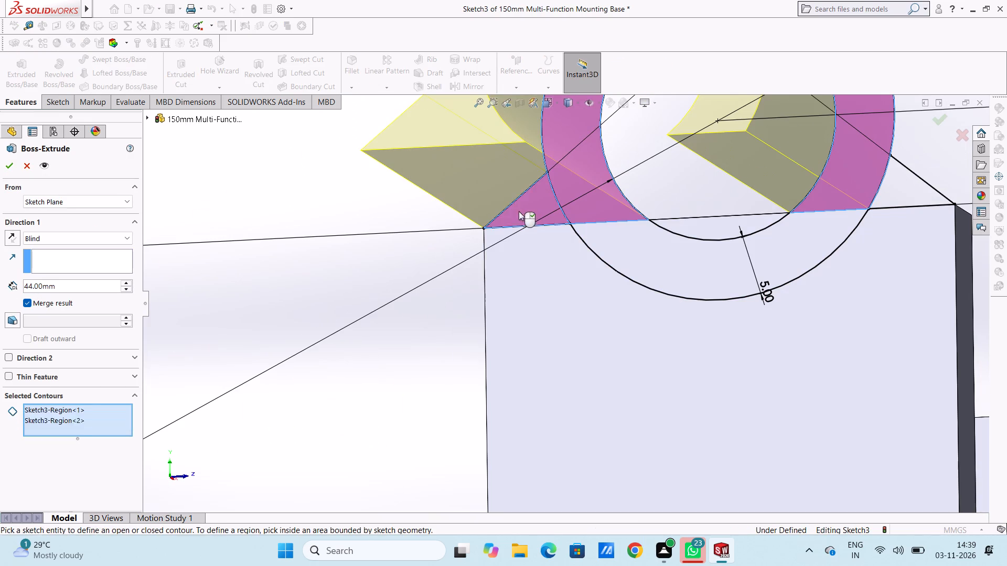
click(646, 243)
click(895, 191)
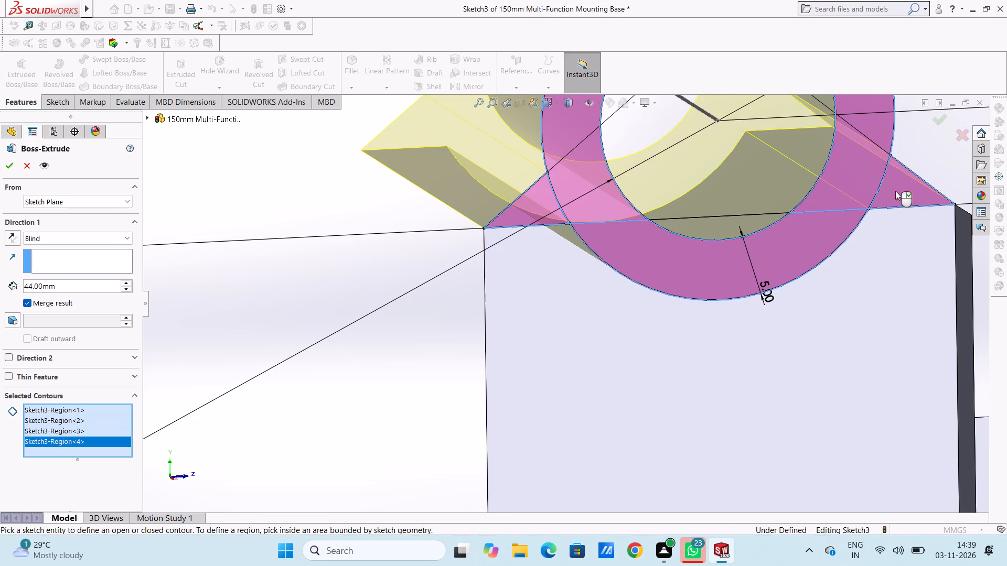
scroll(881, 200, up, 5)
middle_drag(720, 212, 669, 284)
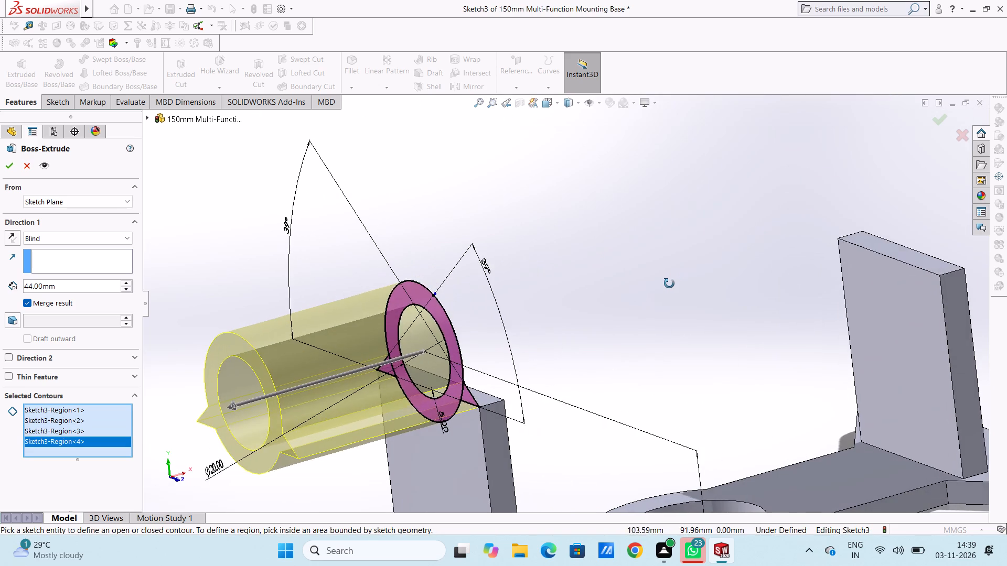
middle_drag(669, 284, 674, 284)
Reverse the extrude direction toward the plate's thickness and extrude the selected ring and corner wedge regions 6 mm with merged result.
click(8, 236)
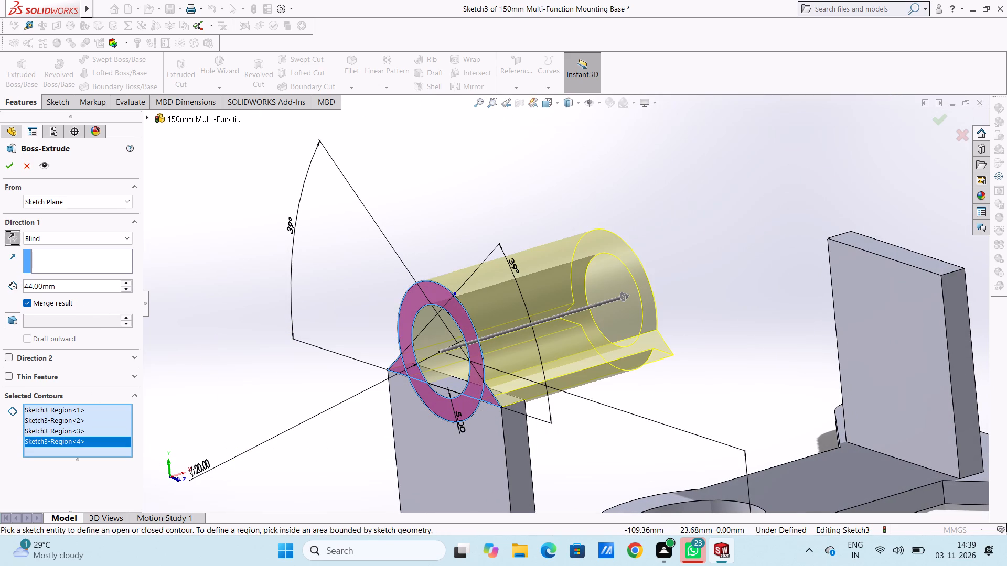
double_click(81, 288)
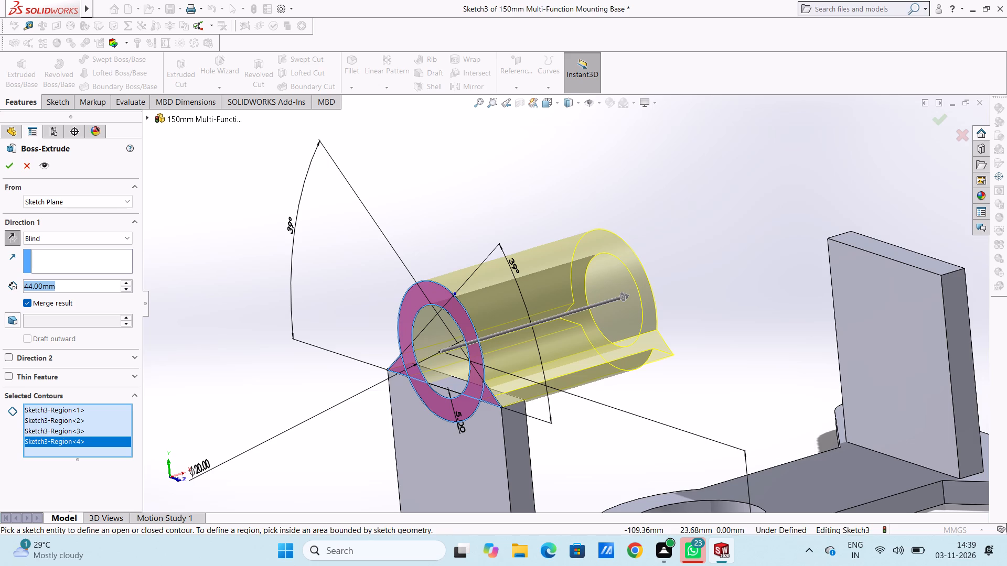
key(6)
key(Return)
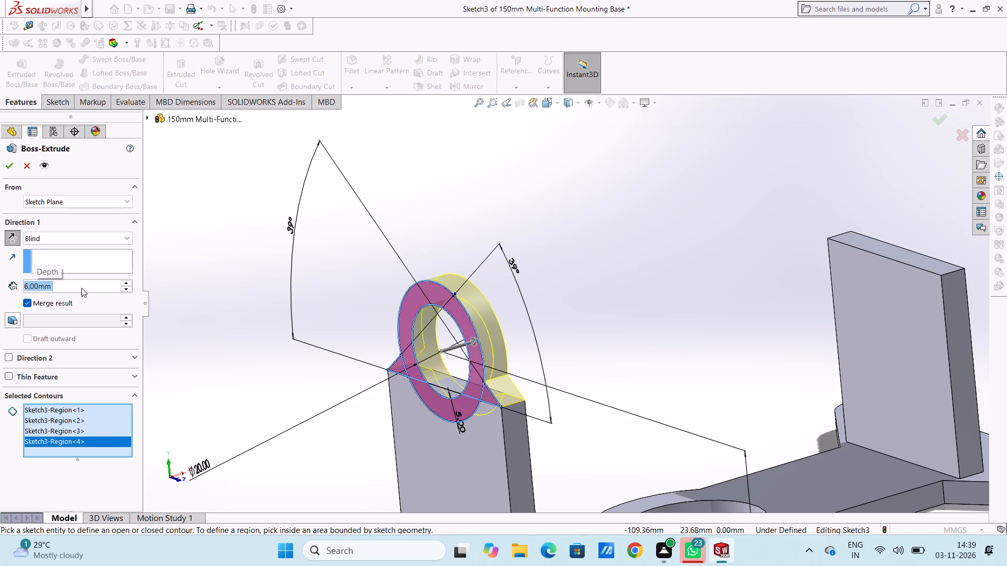
text(11)
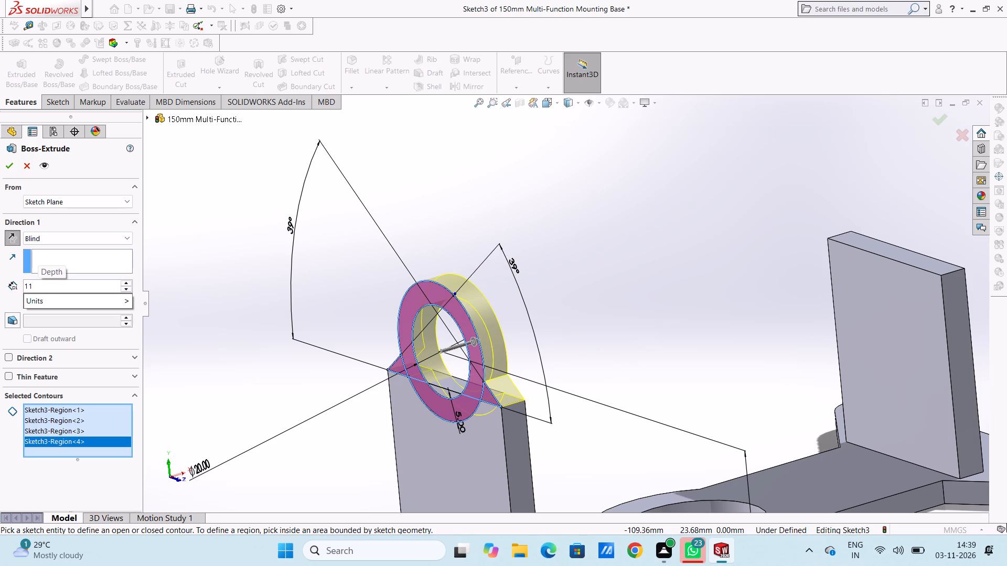
key(Return)
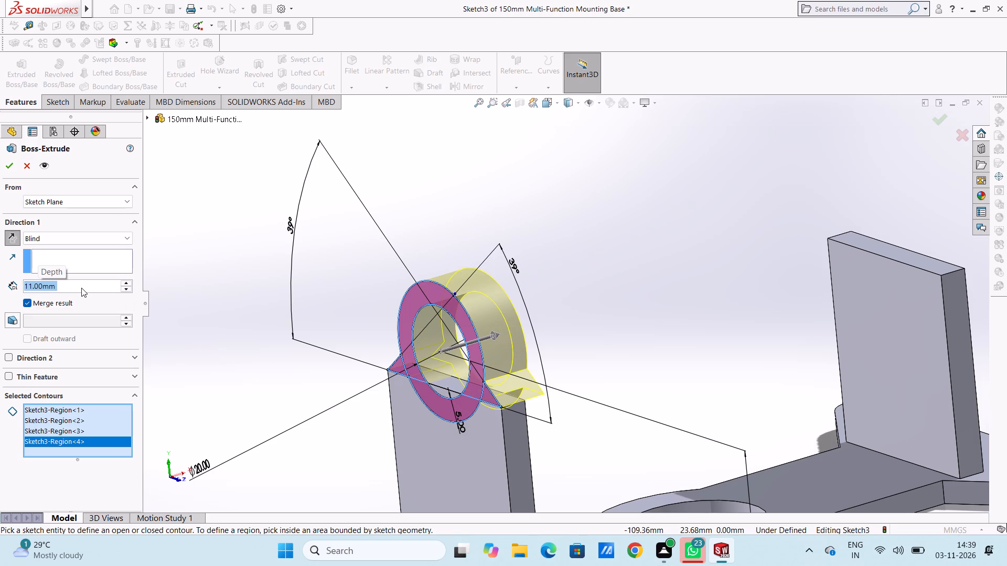
key(6)
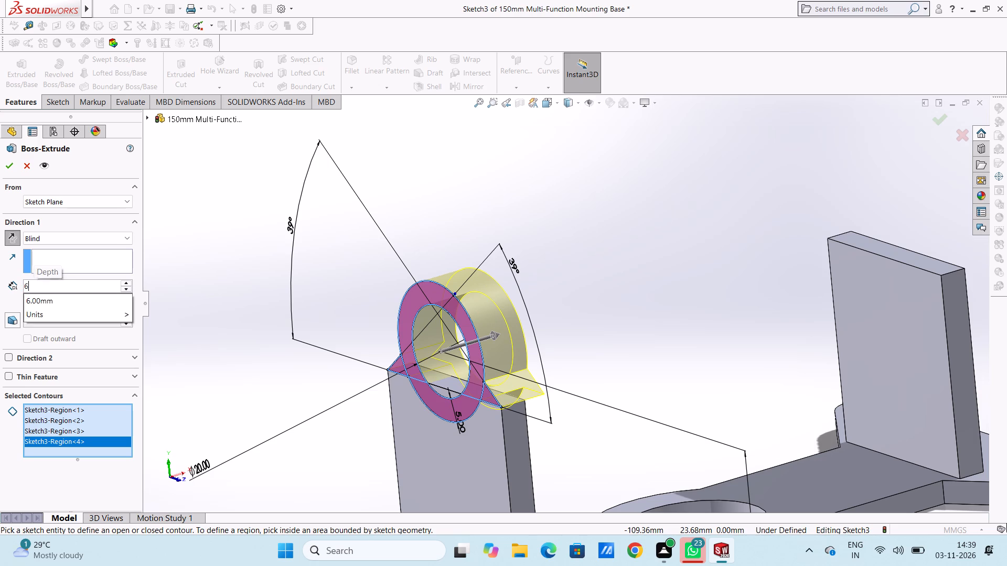
key(Return)
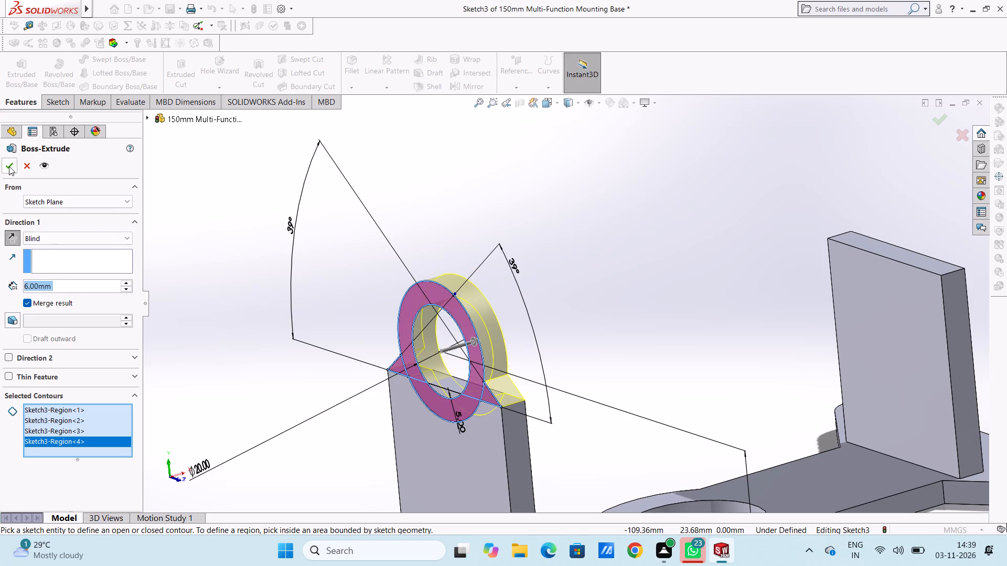
click(9, 166)
click(212, 206)
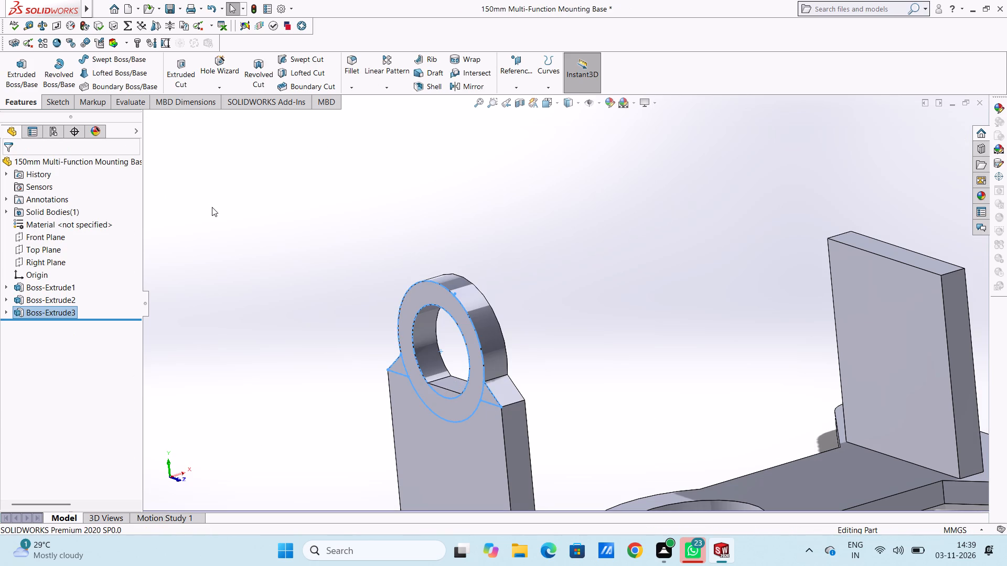
Reuse the ring sketch to boss-extrude its upper and lower ring regions 11 mm in the reversed direction, toward the opposite plate.
middle_drag(242, 251, 260, 237)
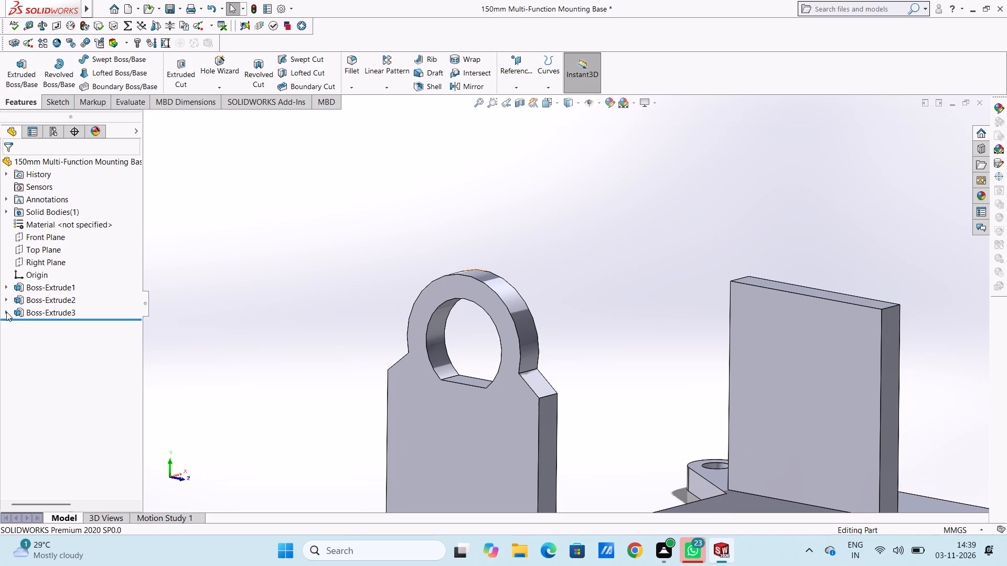
click(6, 312)
click(52, 324)
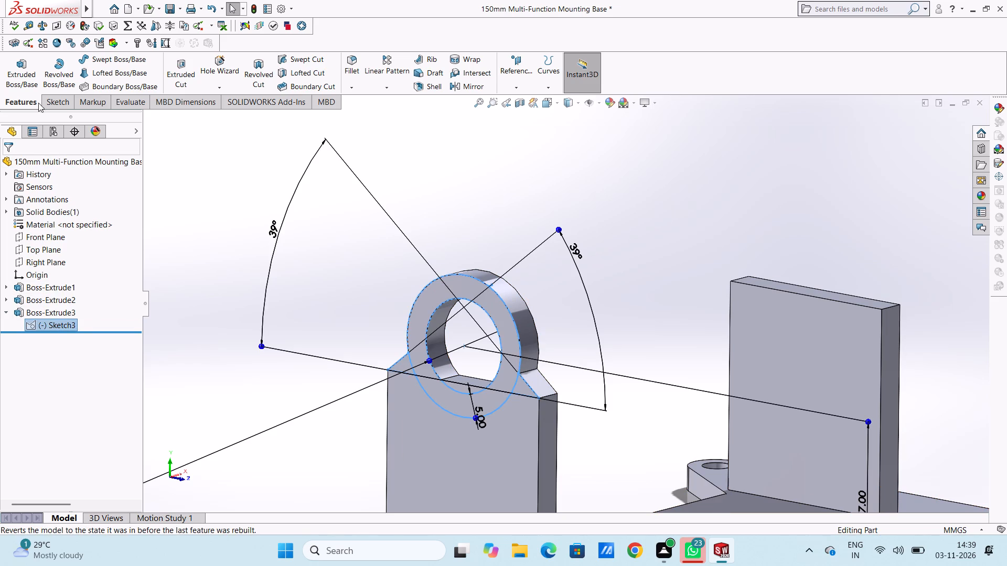
click(19, 70)
click(476, 295)
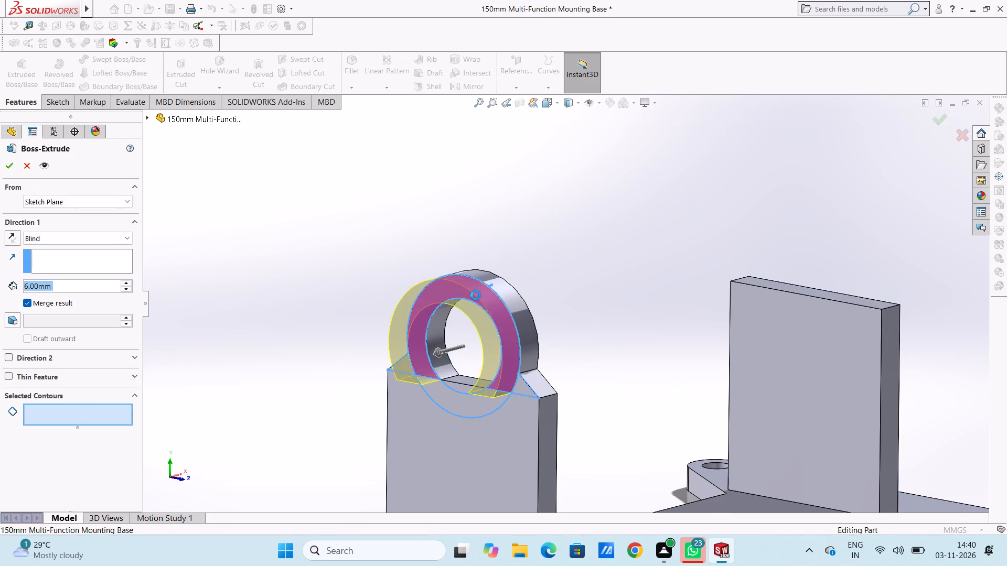
click(481, 397)
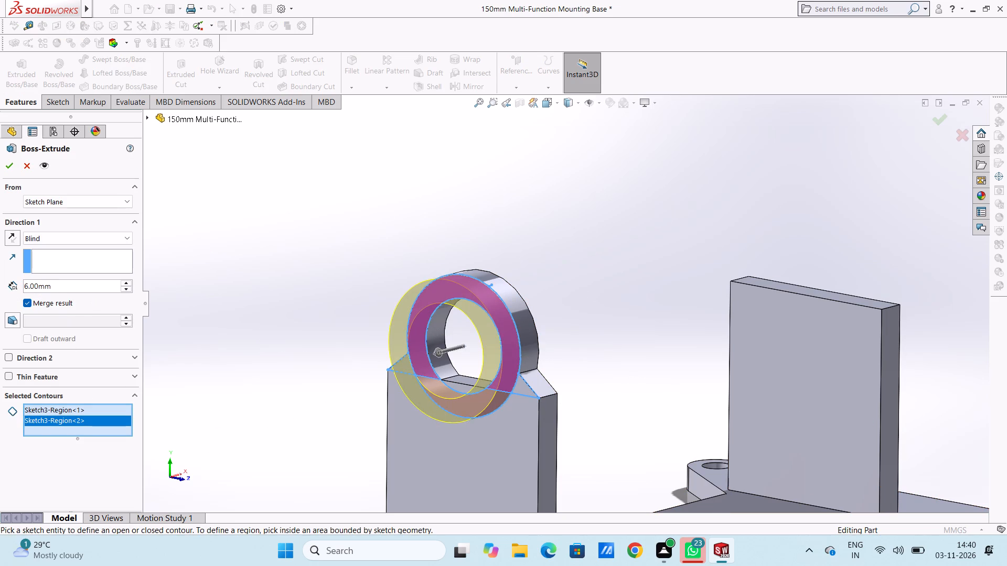
double_click(93, 286)
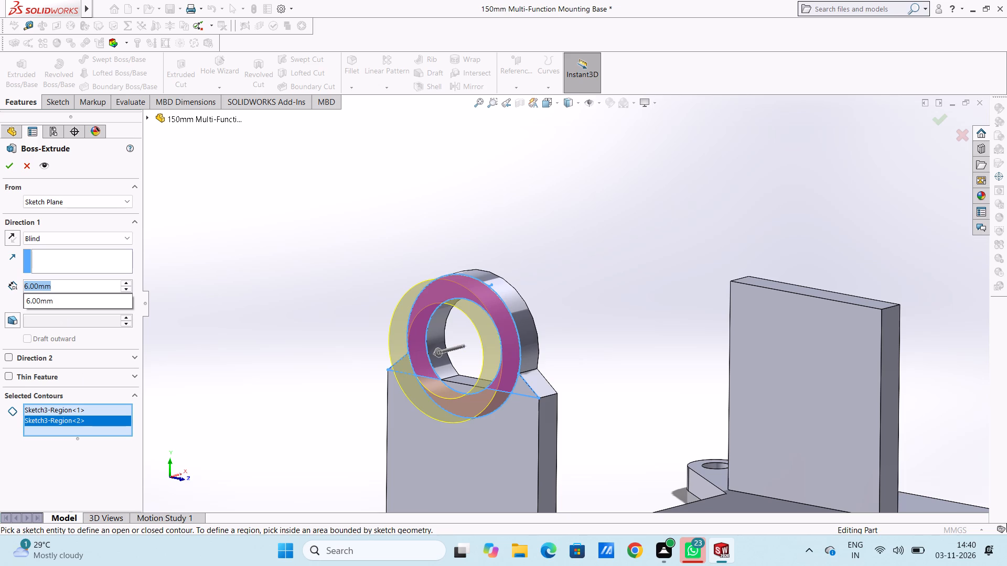
text(11)
key(Return)
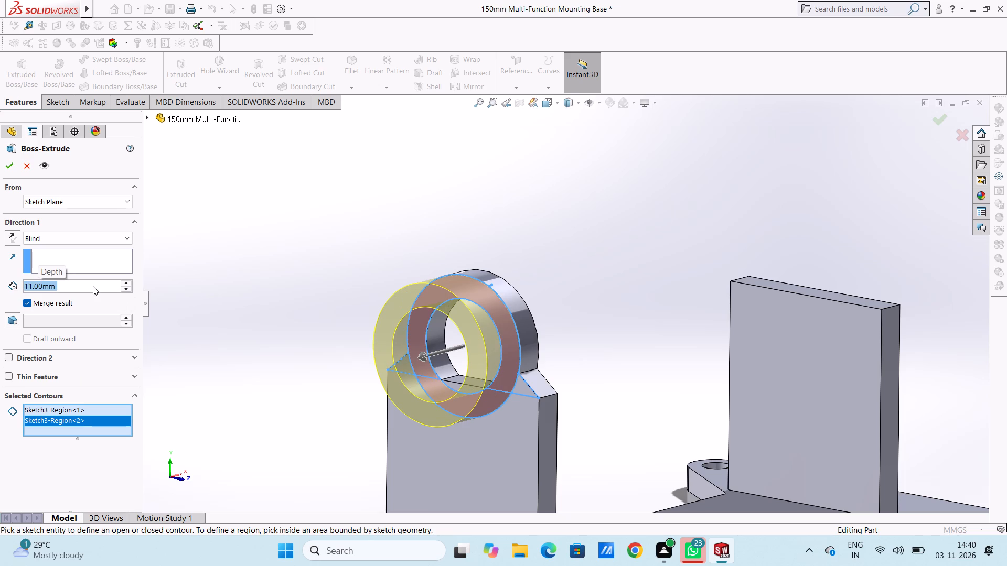
click(11, 235)
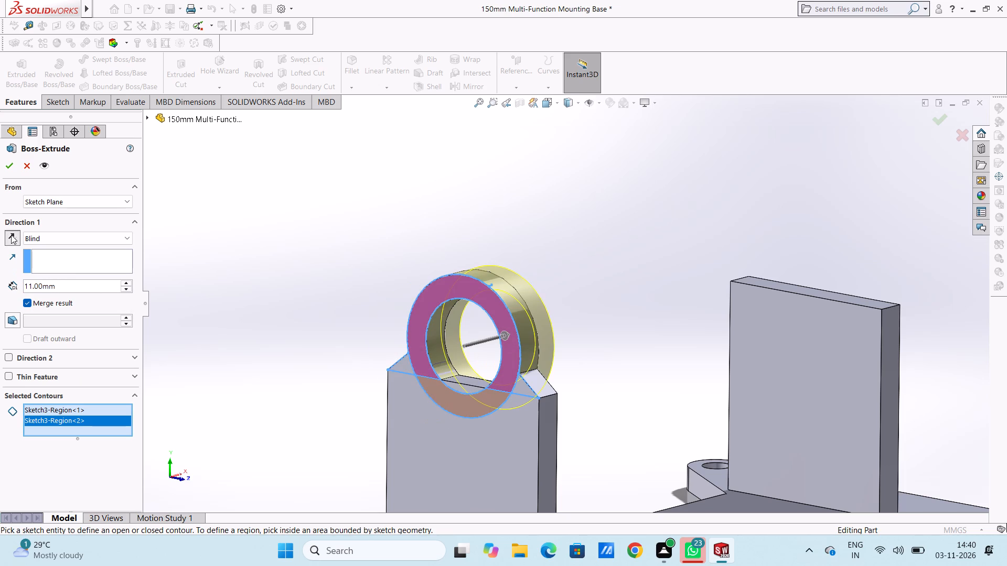
click(8, 163)
click(297, 298)
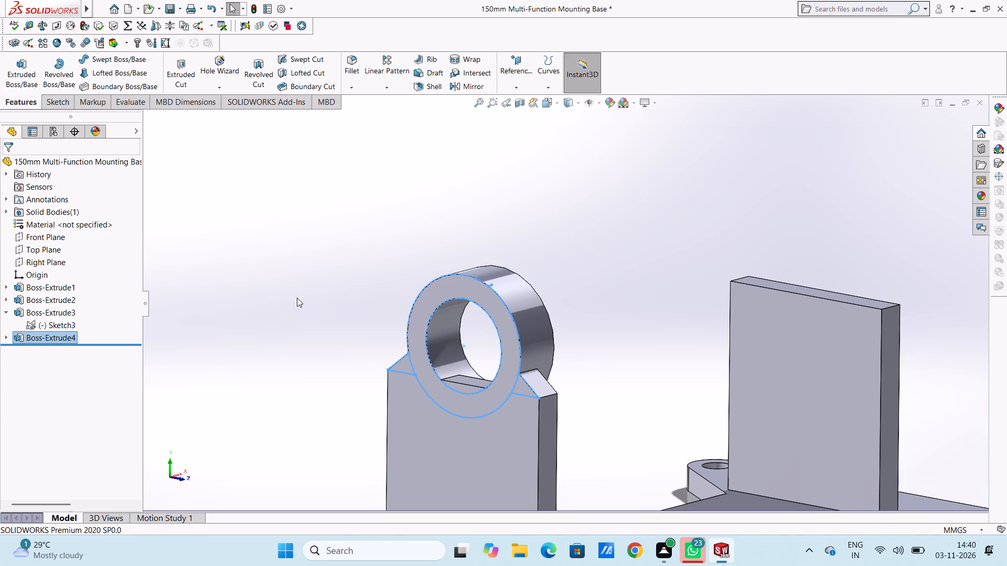
Examine the extruded ring and its plate from both sides, along with the opposite upright plate.
scroll(297, 298, up, 1)
middle_drag(297, 298, 255, 298)
scroll(251, 307, up, 1)
scroll(327, 363, up, 1)
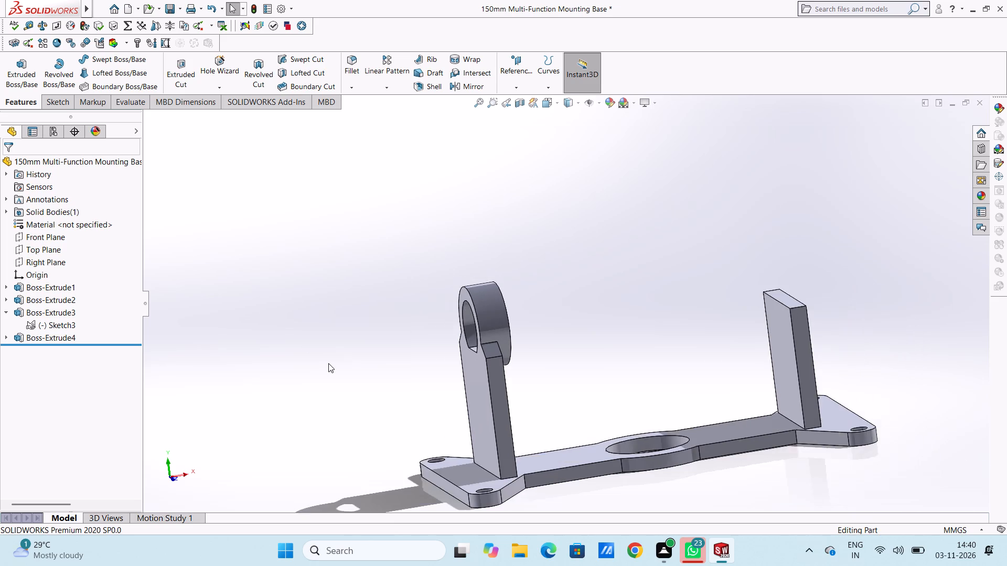
middle_drag(328, 363, 279, 368)
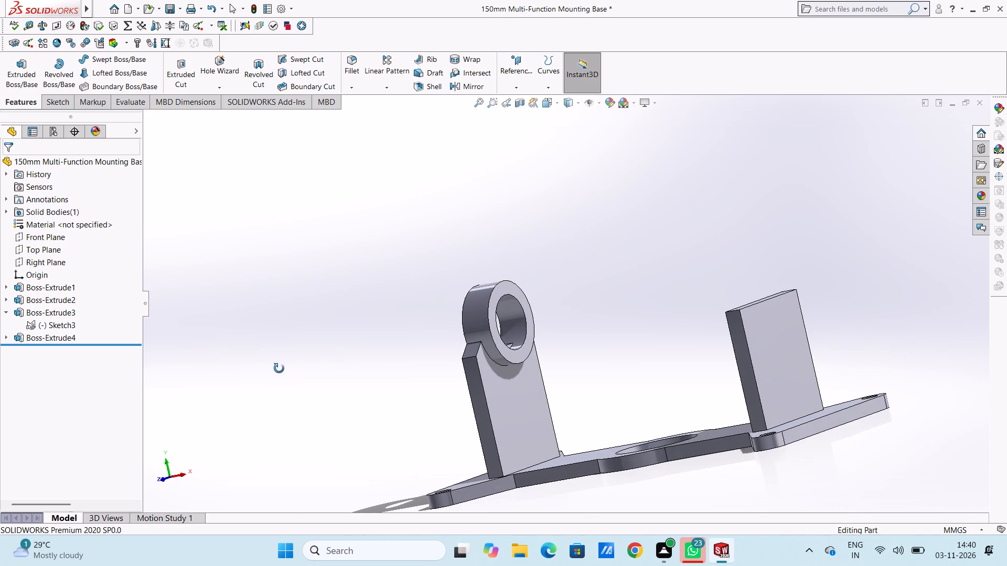
middle_drag(279, 368, 293, 366)
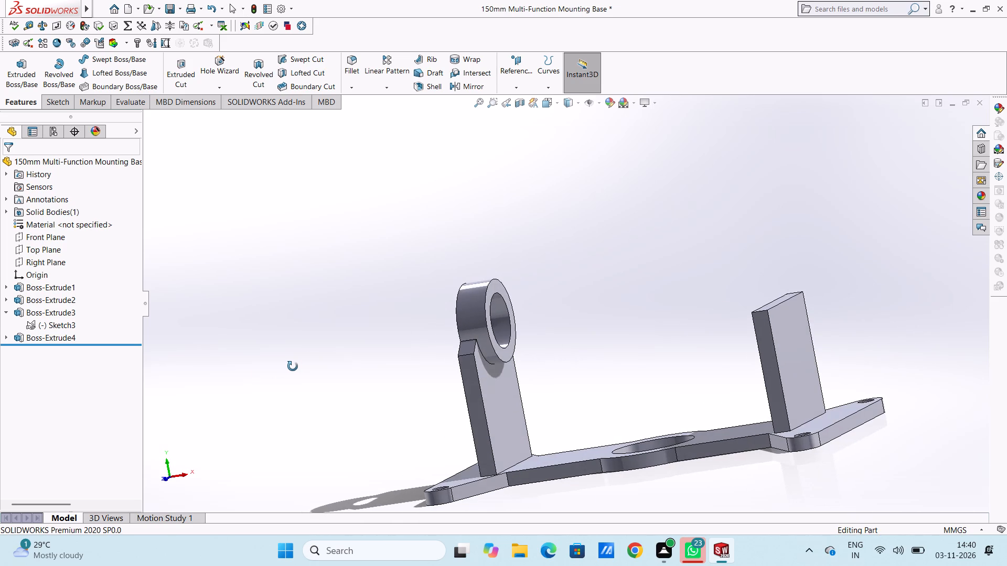
middle_drag(293, 366, 321, 354)
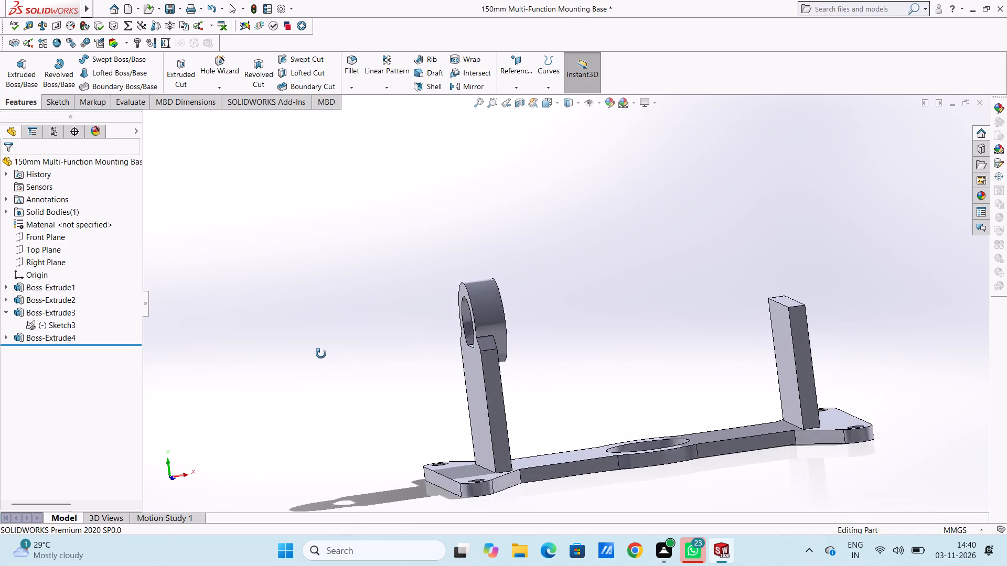
middle_drag(321, 354, 283, 360)
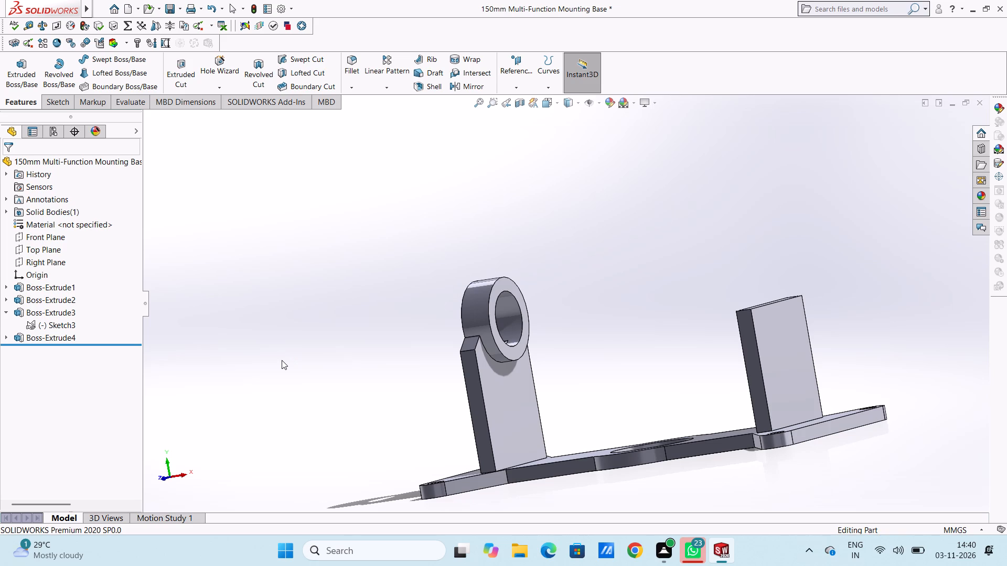
middle_drag(313, 369, 344, 367)
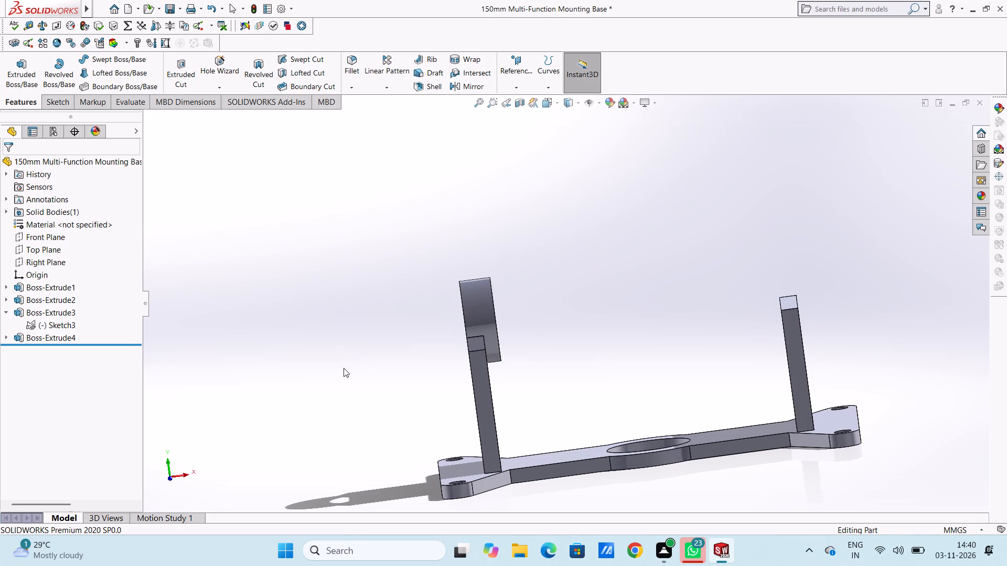
Start a sketch on the ringed plate's outer face and draw a vertical line from the bore's top point to the origin.
key(ctrl+3)
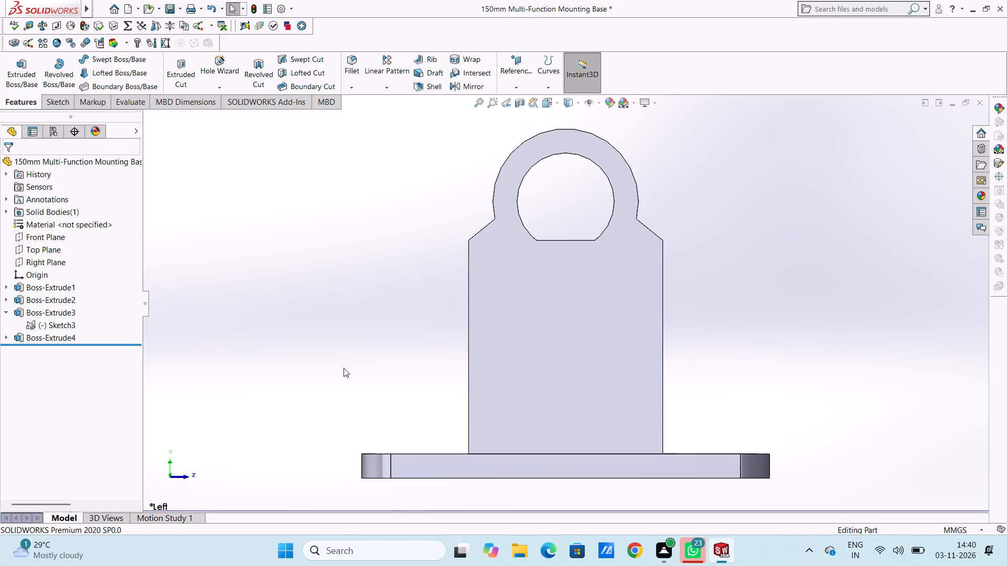
click(591, 357)
click(638, 324)
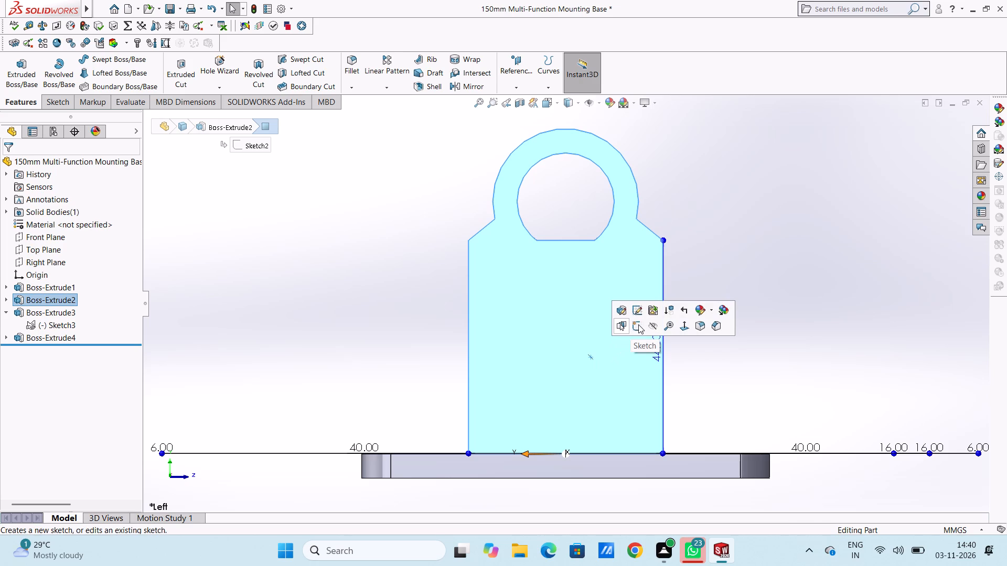
click(738, 302)
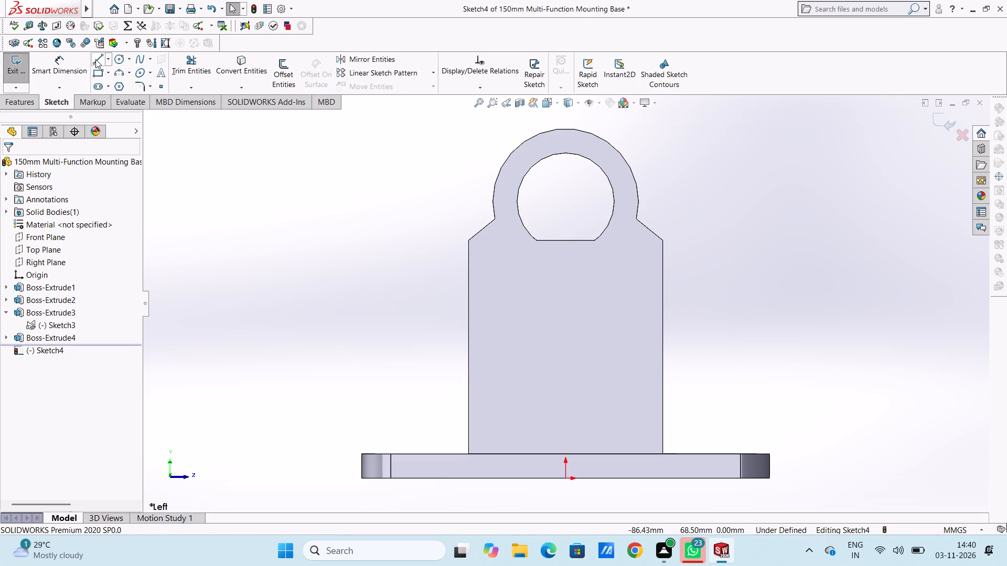
click(95, 59)
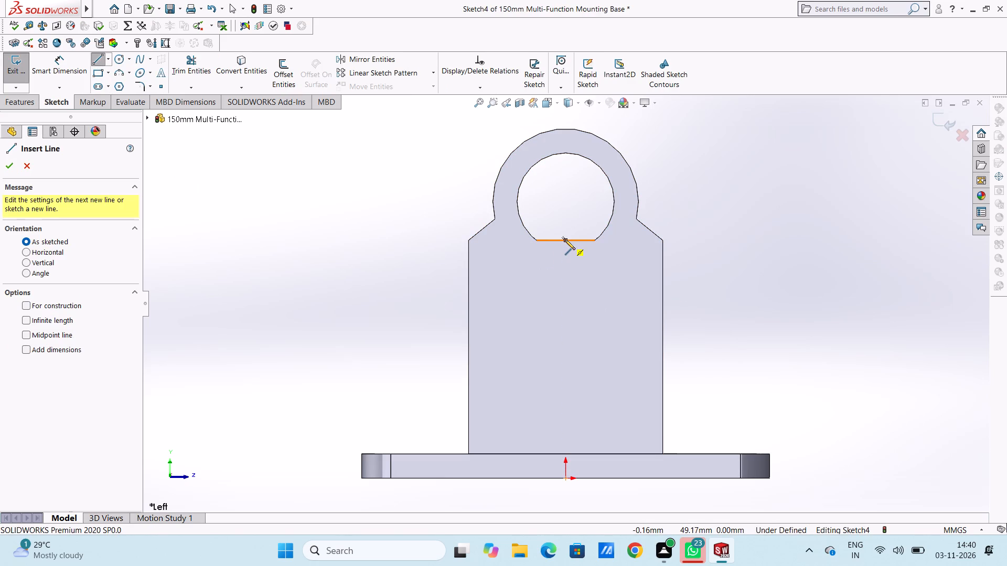
click(565, 153)
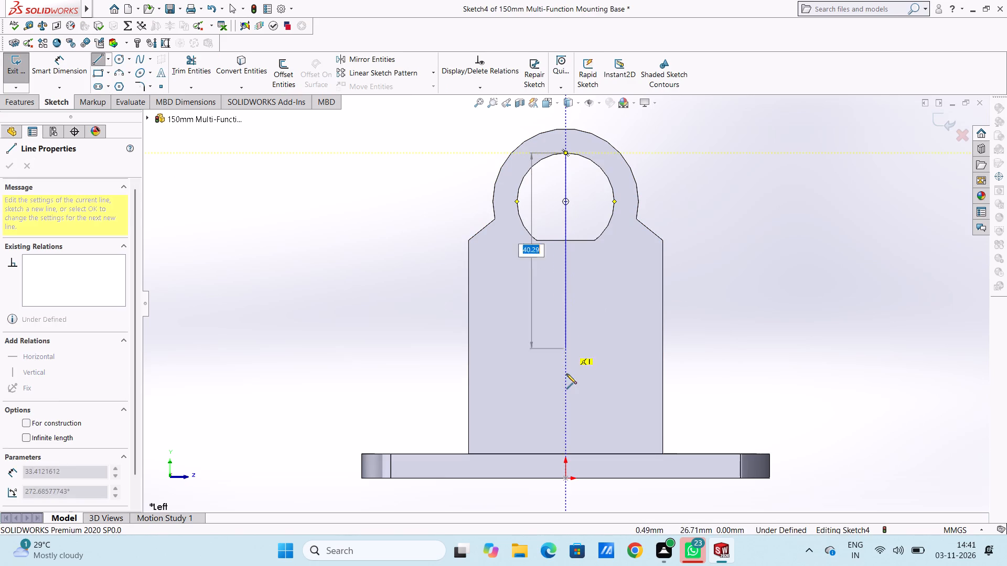
click(565, 480)
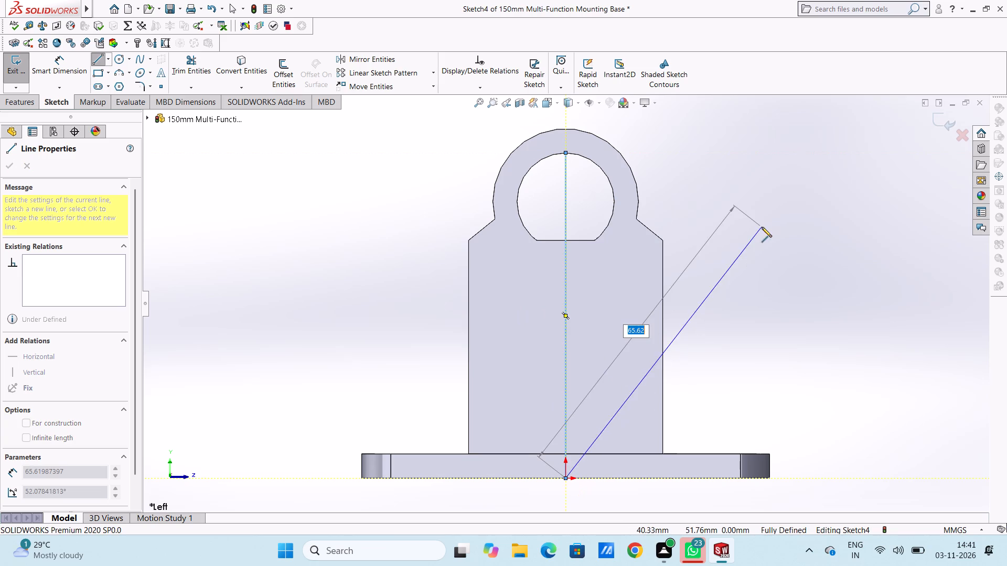
right_click(762, 227)
double_click(768, 236)
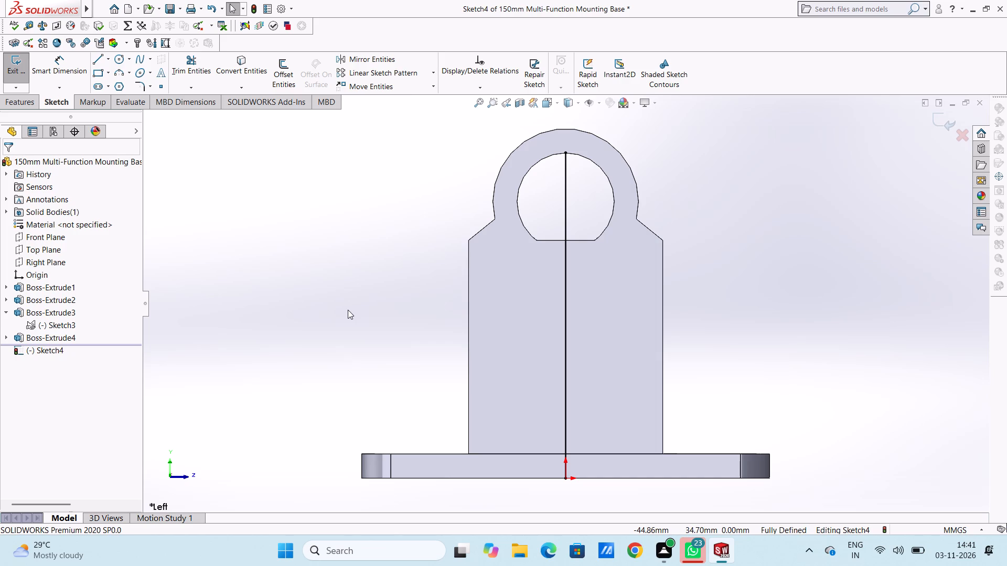
Draw two concentric circles at the bore's centre, one on the bore edge and one on the ring's outer edge.
click(122, 56)
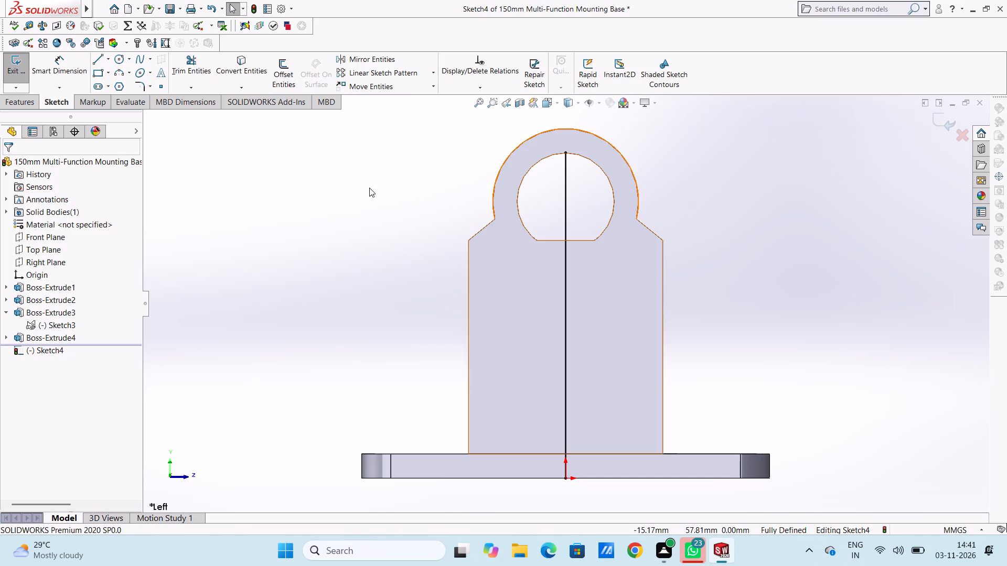
click(117, 55)
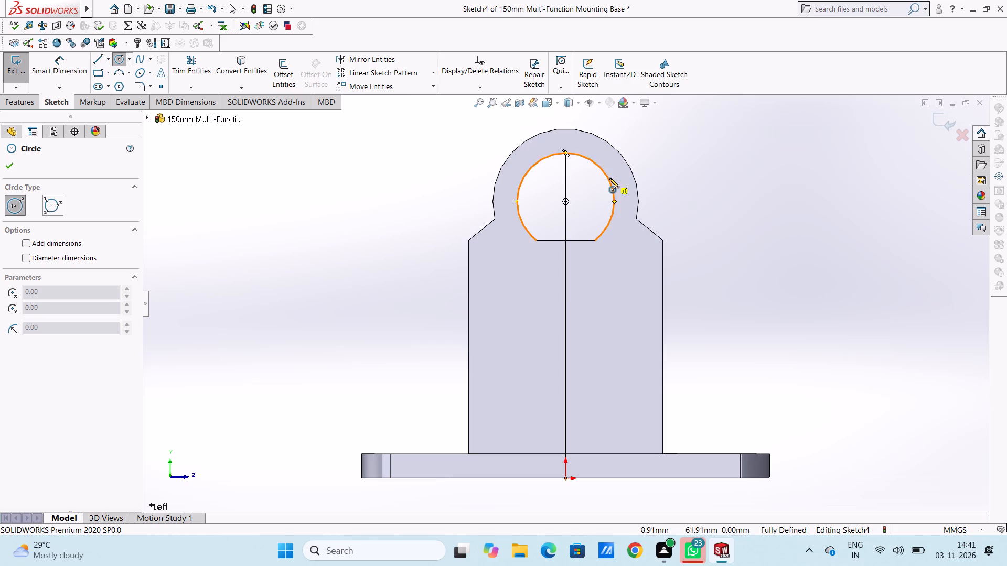
click(564, 200)
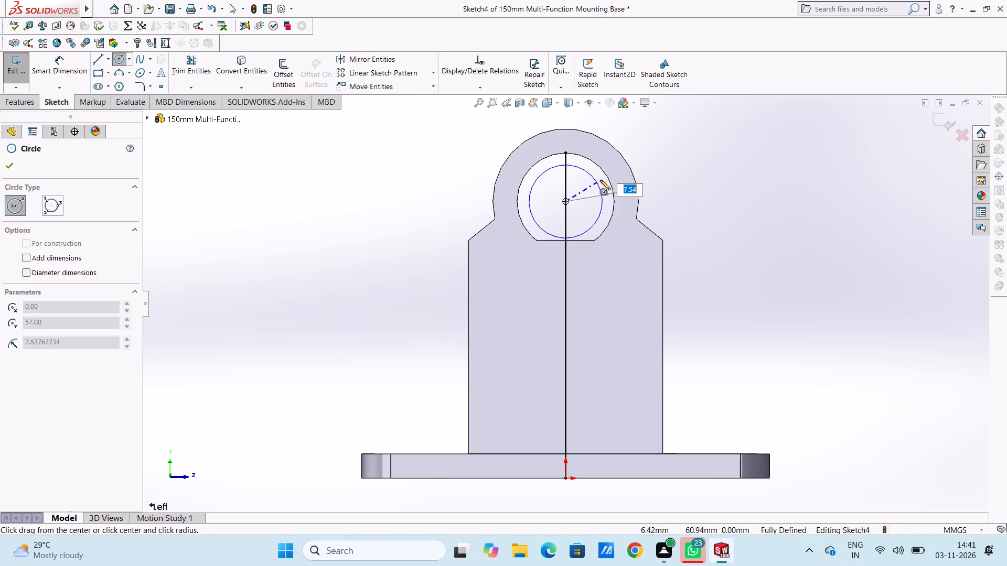
click(606, 175)
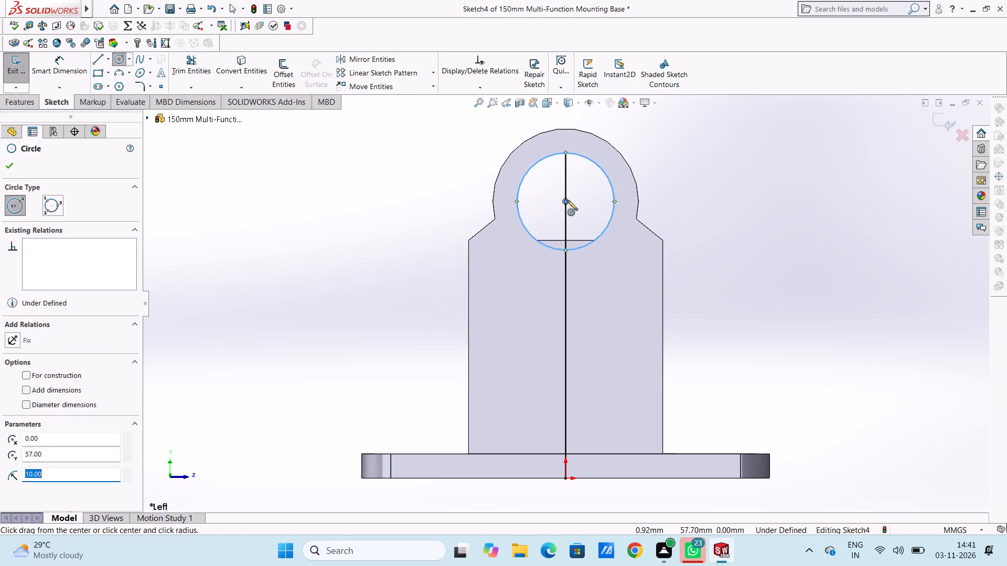
click(564, 201)
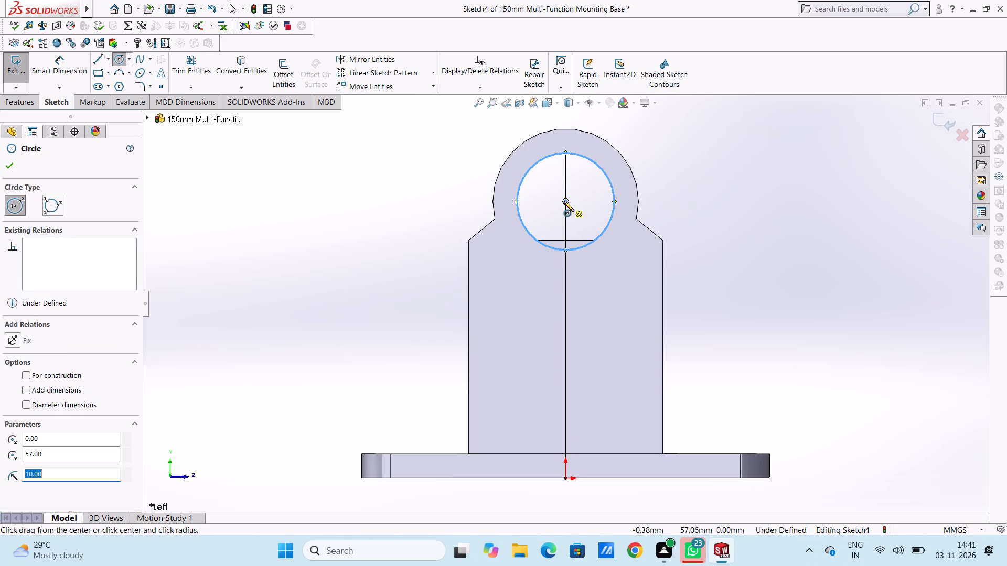
click(602, 140)
right_click(310, 182)
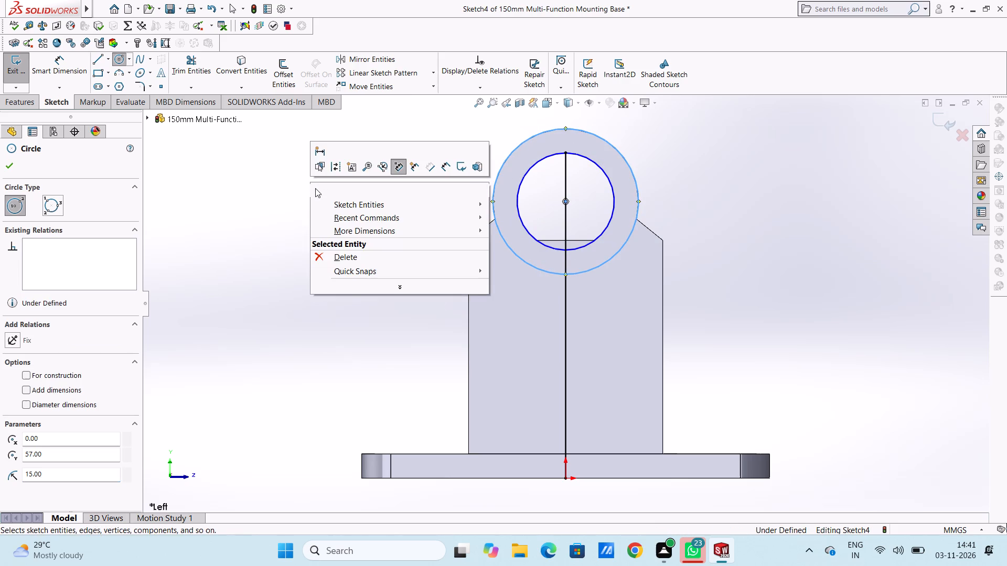
double_click(315, 188)
Dimension the outer circle at 30 mm diameter and the inner circle at 20 mm diameter.
middle_drag(387, 178, 367, 200)
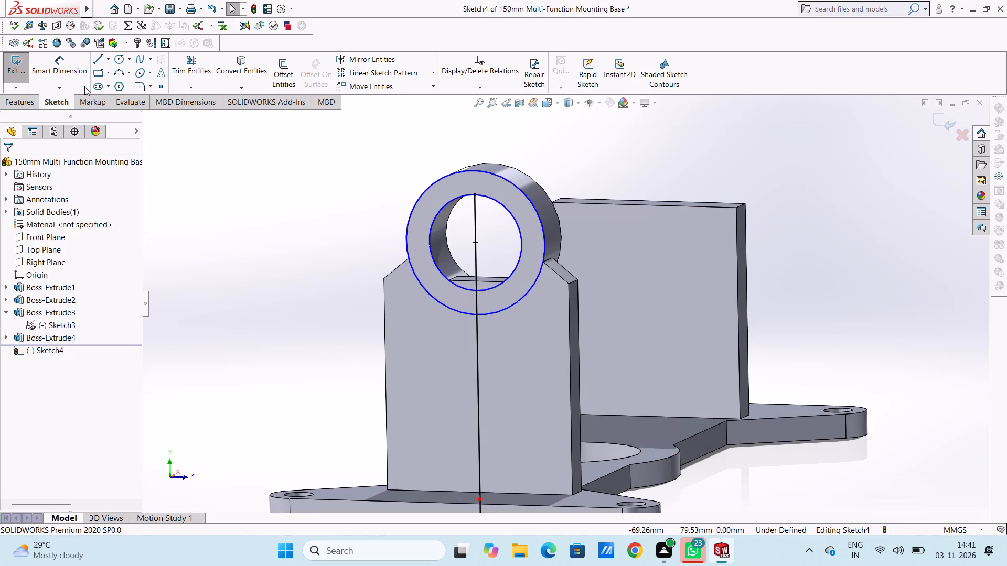
click(71, 75)
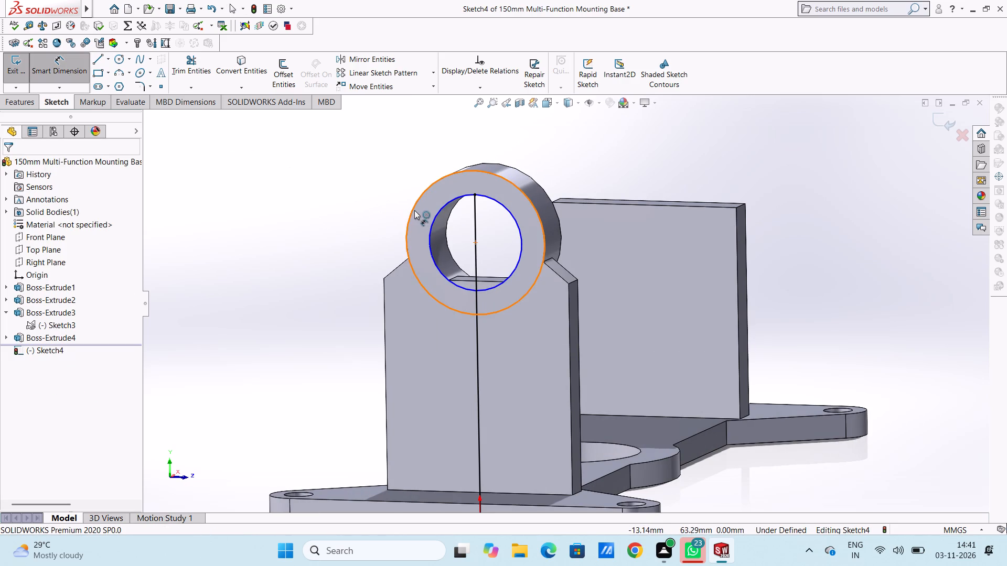
click(414, 210)
scroll(359, 176, up, 2)
click(372, 173)
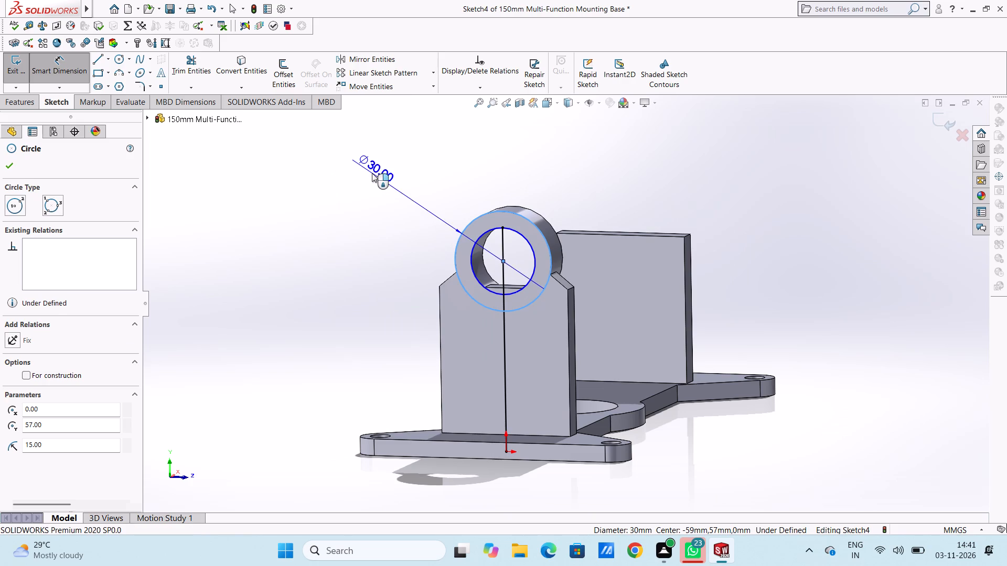
click(324, 155)
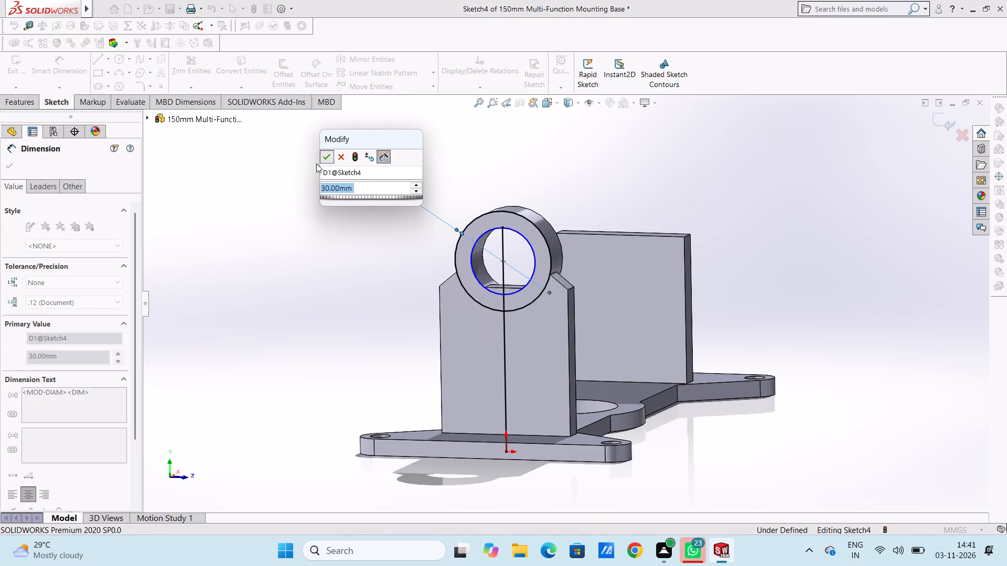
click(315, 165)
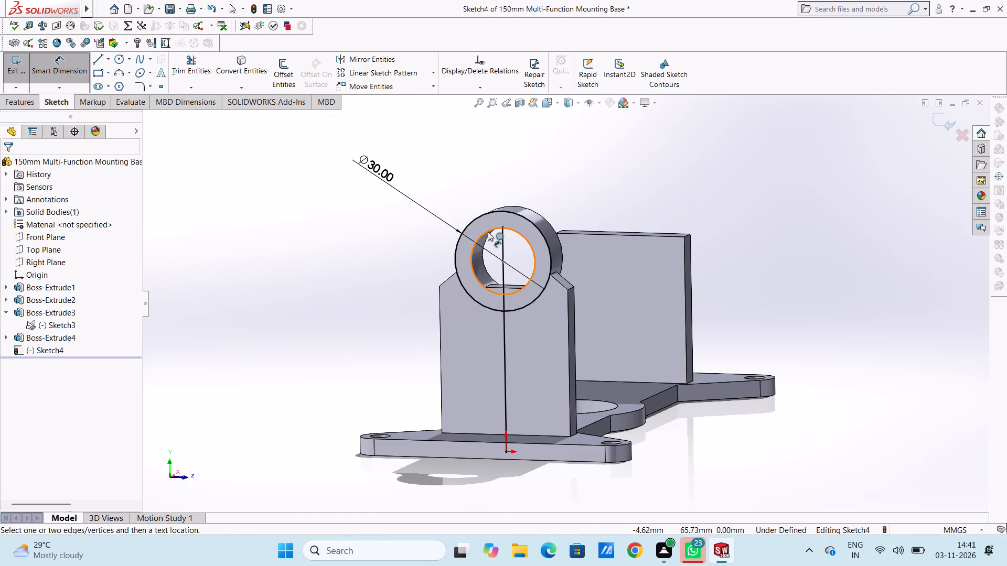
click(487, 232)
click(709, 197)
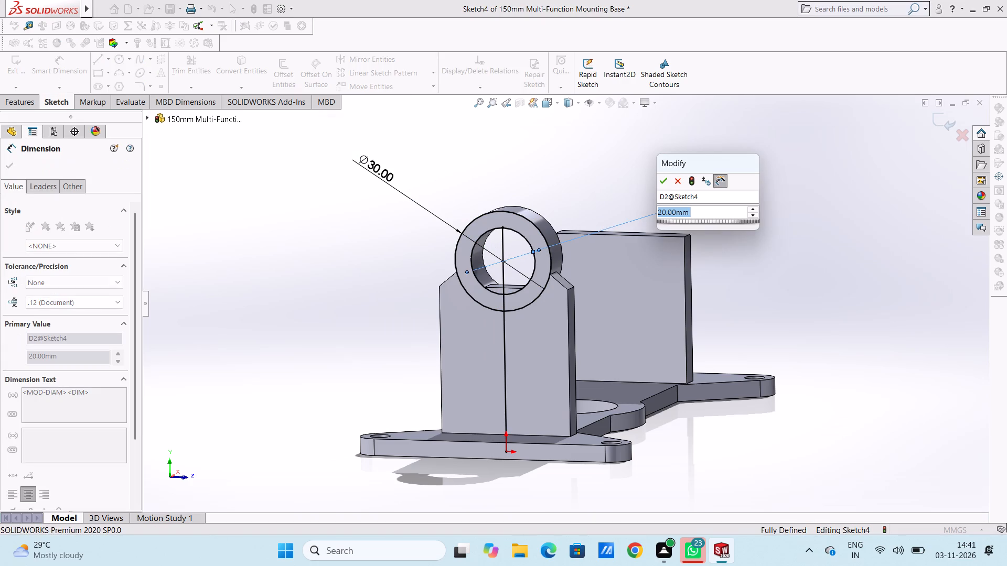
click(659, 183)
click(629, 172)
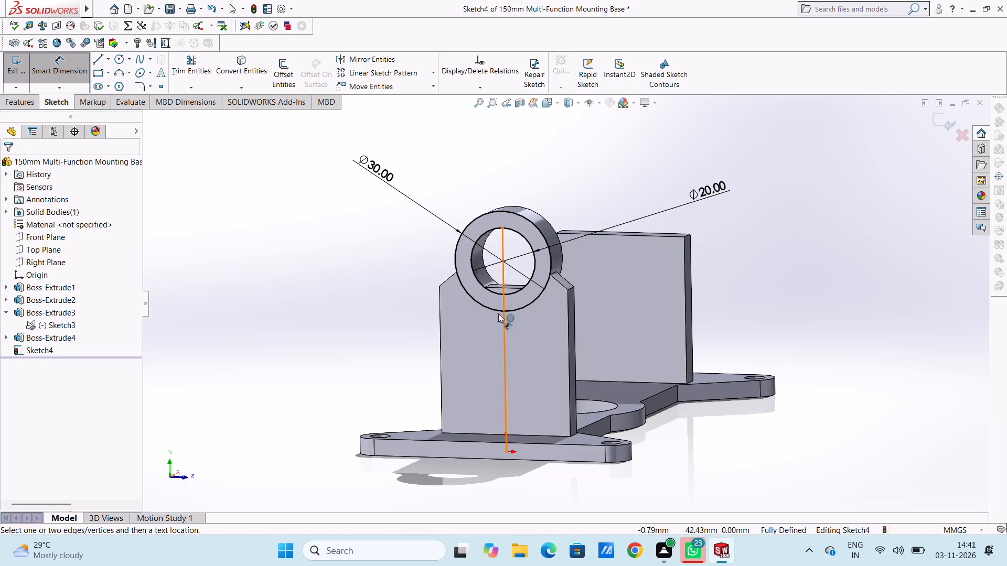
click(113, 111)
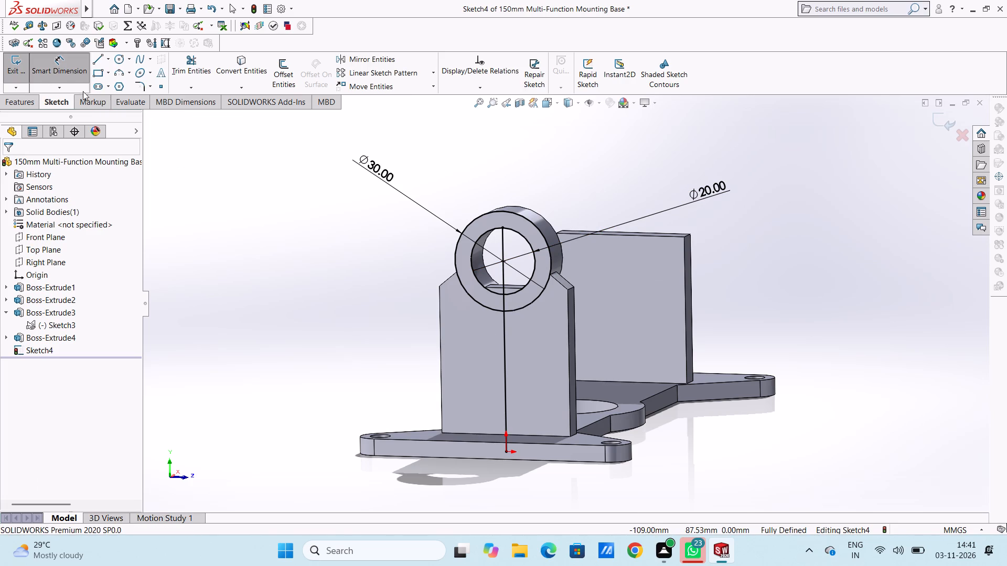
click(68, 72)
Offset the vertical centre line 6 mm in both directions, with chain selection off and dimensions added.
key(ctrl+1)
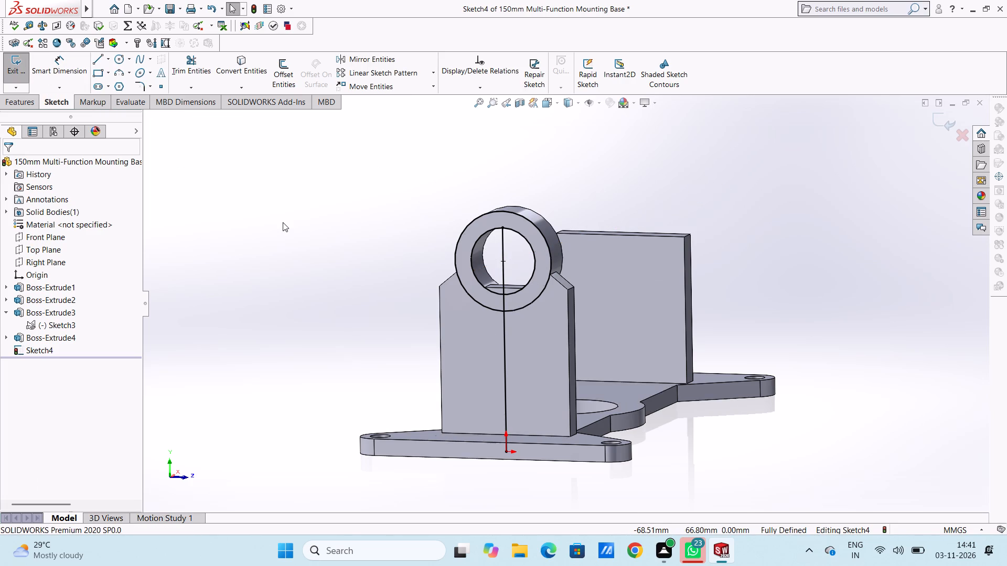
key(ctrl+3)
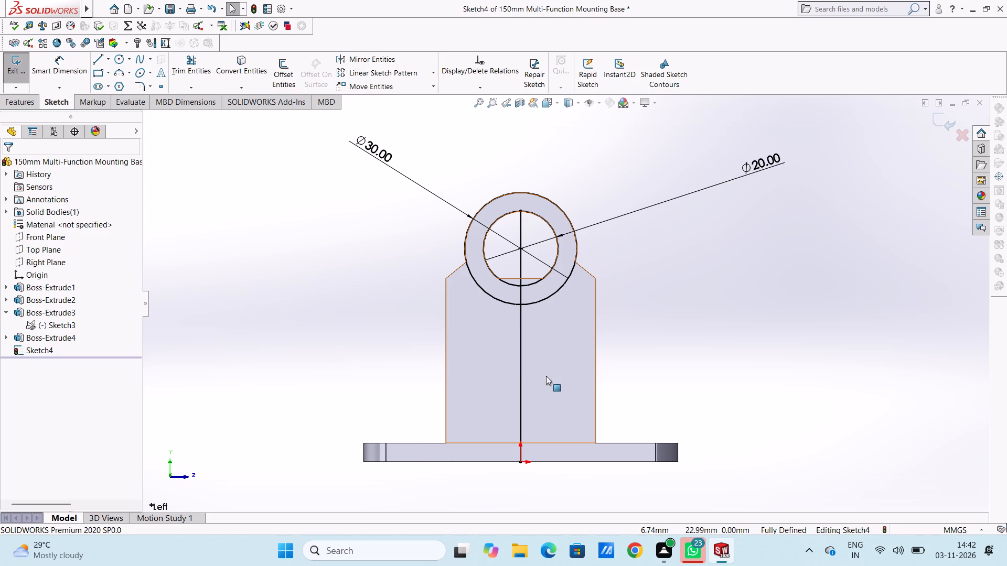
click(280, 72)
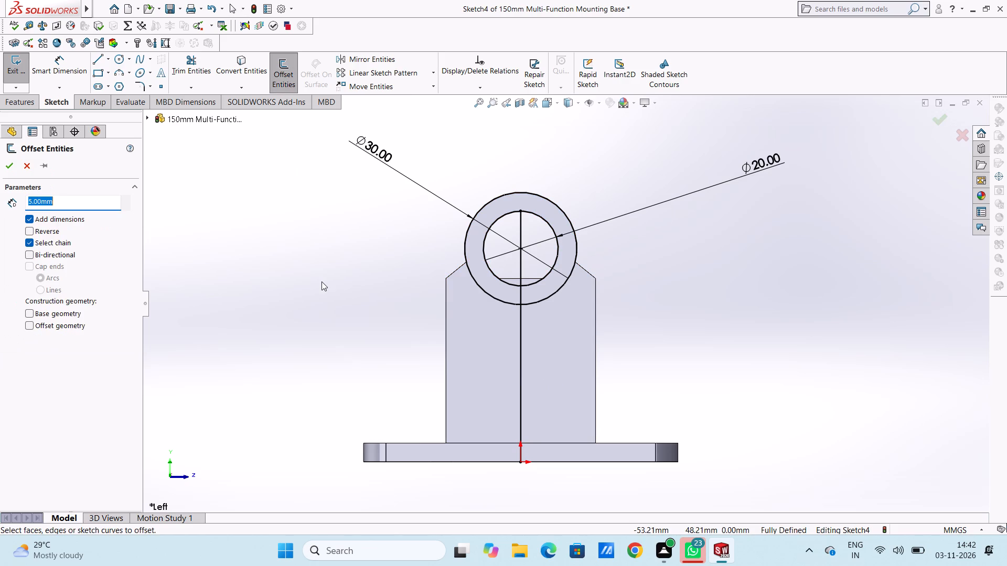
key(6)
key(Return)
click(31, 252)
click(29, 242)
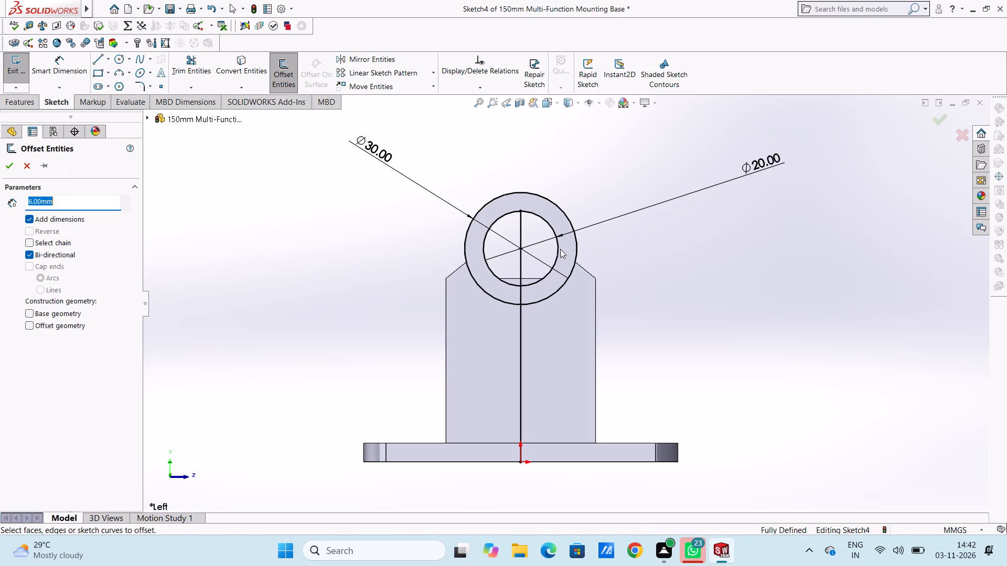
click(518, 328)
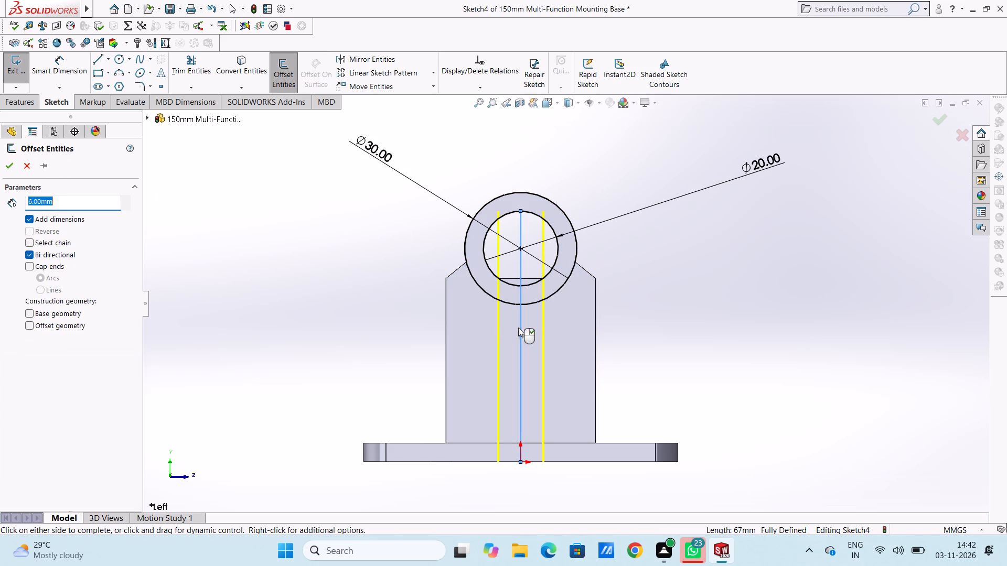
click(6, 167)
click(284, 197)
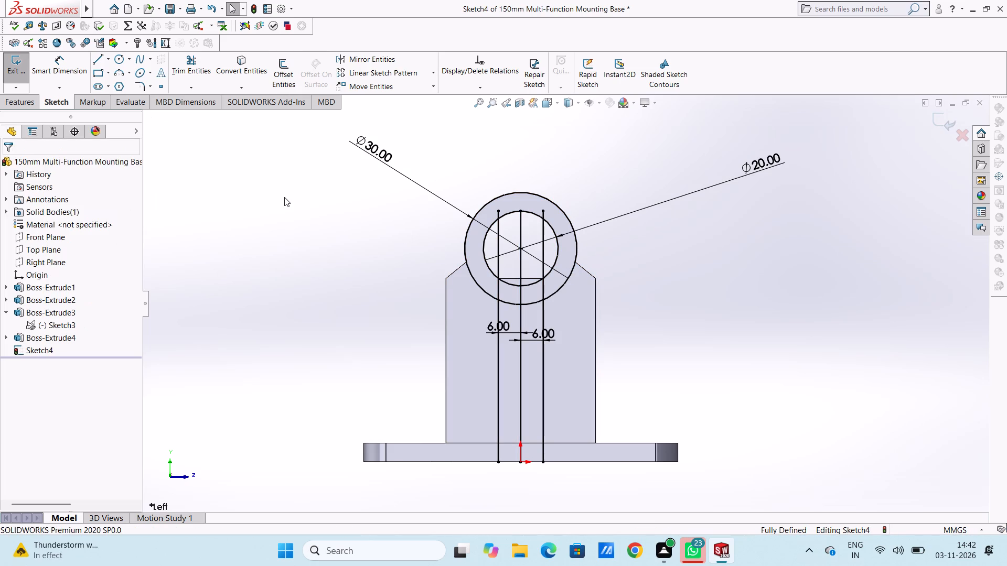
Trim the three vertical lines inside the bore circle and the two offset-line stubs above it.
click(197, 61)
scroll(569, 273, down, 2)
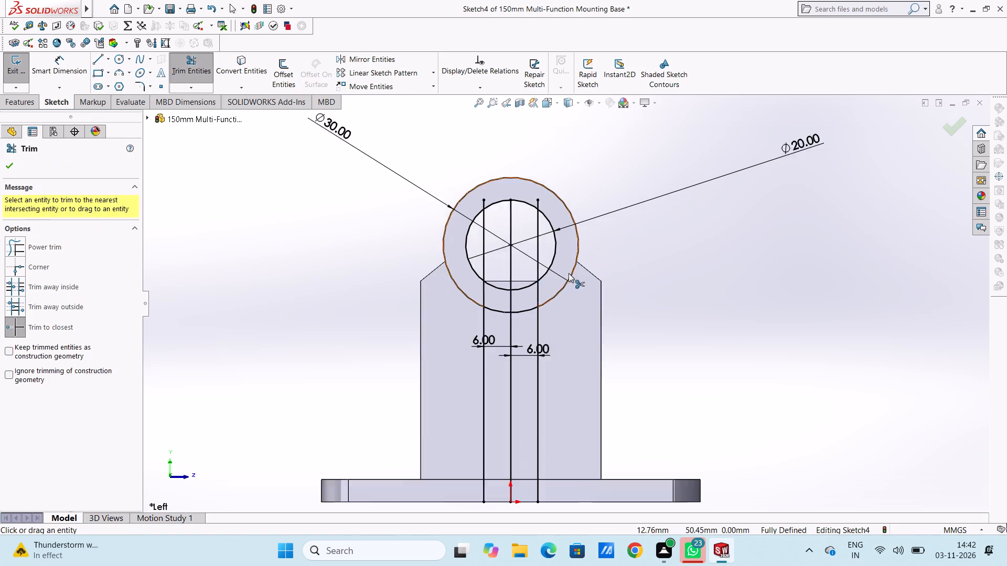
scroll(569, 273, down, 2)
click(423, 209)
click(470, 221)
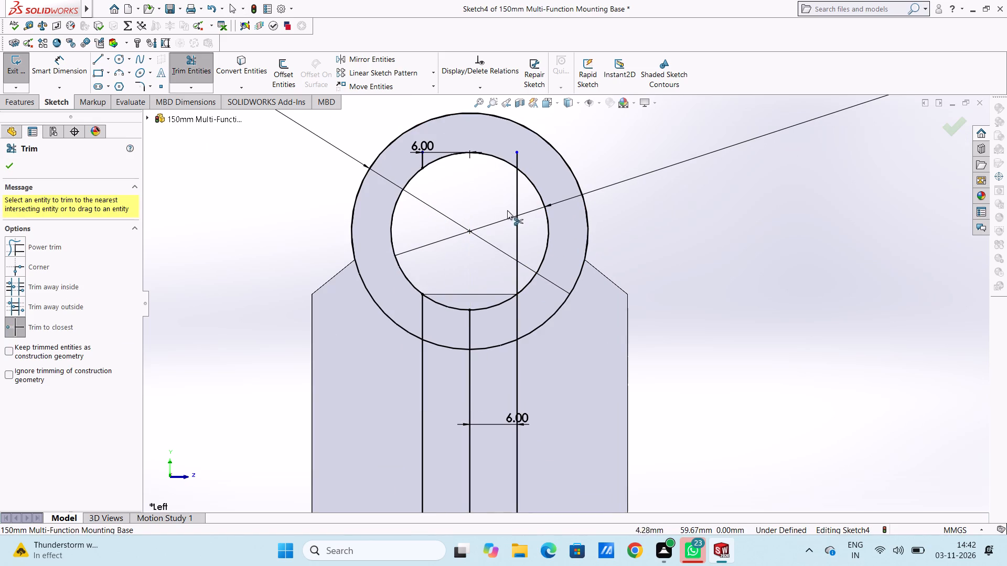
click(518, 216)
scroll(521, 167, down, 5)
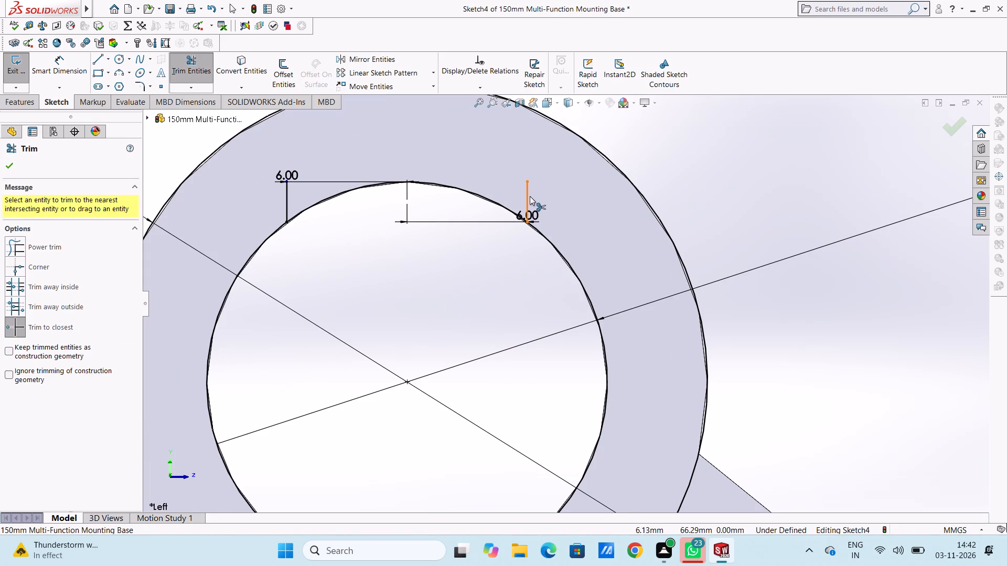
click(530, 196)
click(288, 191)
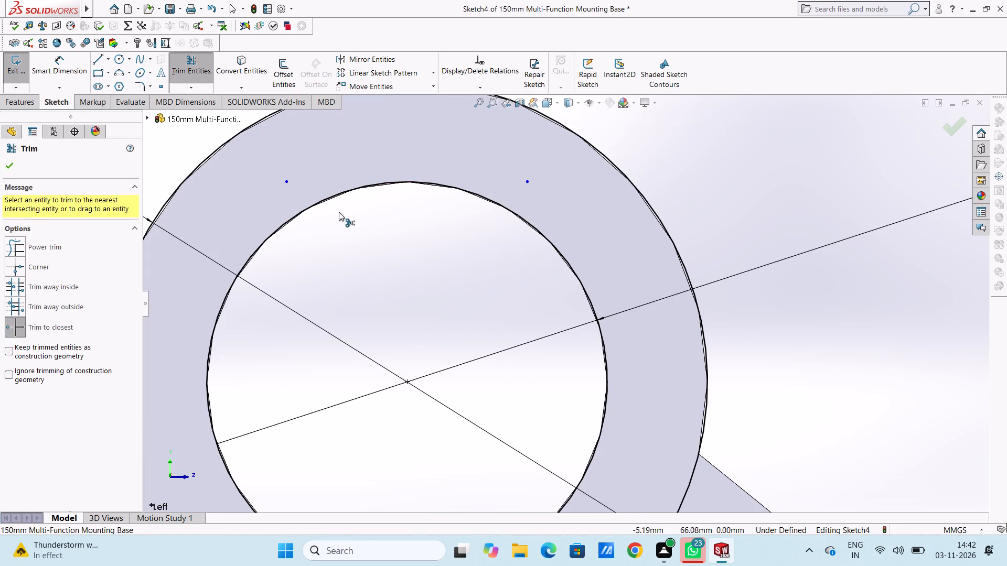
Trim away the rest of the vertical centre line, from the bore circle down to the origin.
scroll(400, 230, up, 12)
scroll(500, 424, down, 2)
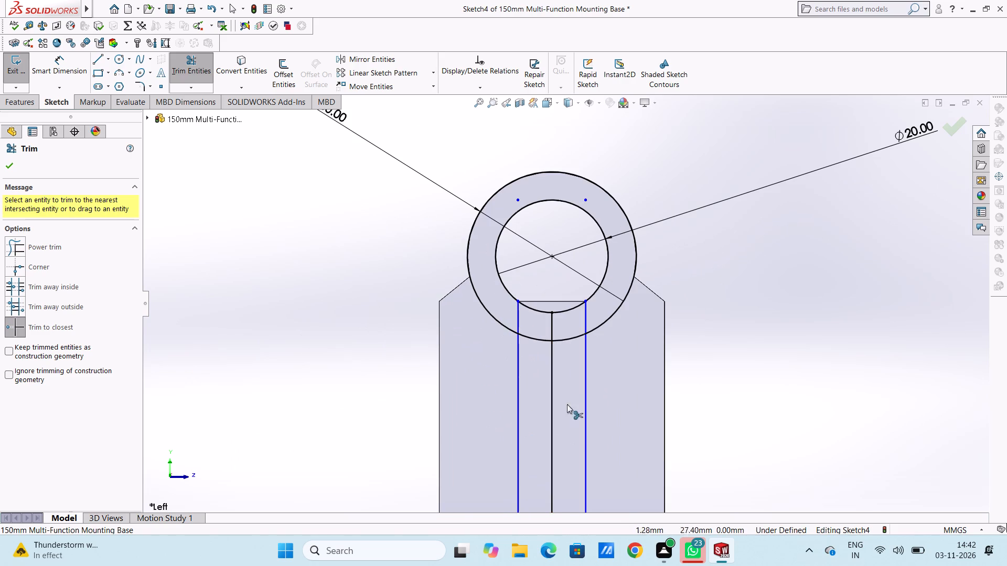
click(552, 325)
scroll(553, 334, up, 5)
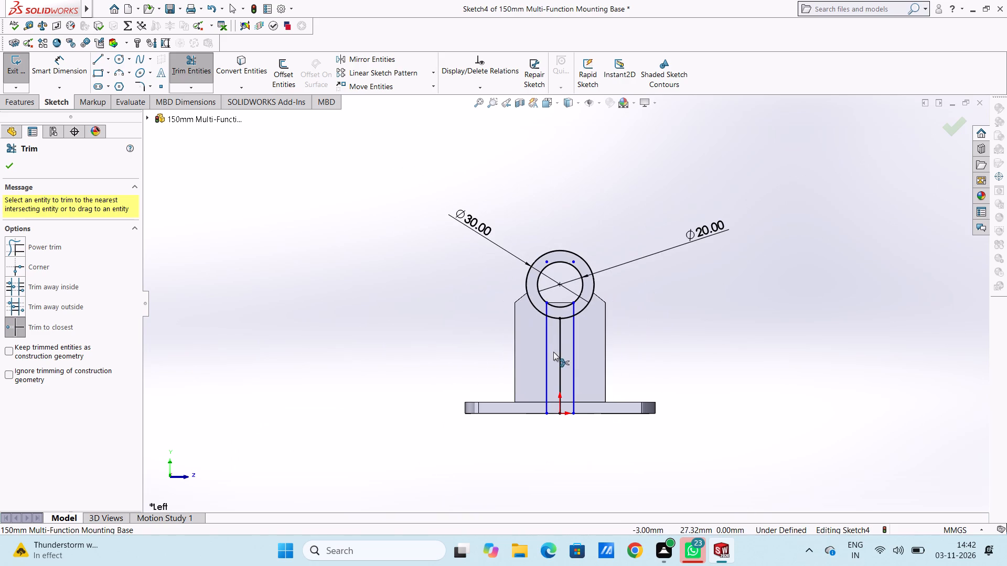
click(561, 358)
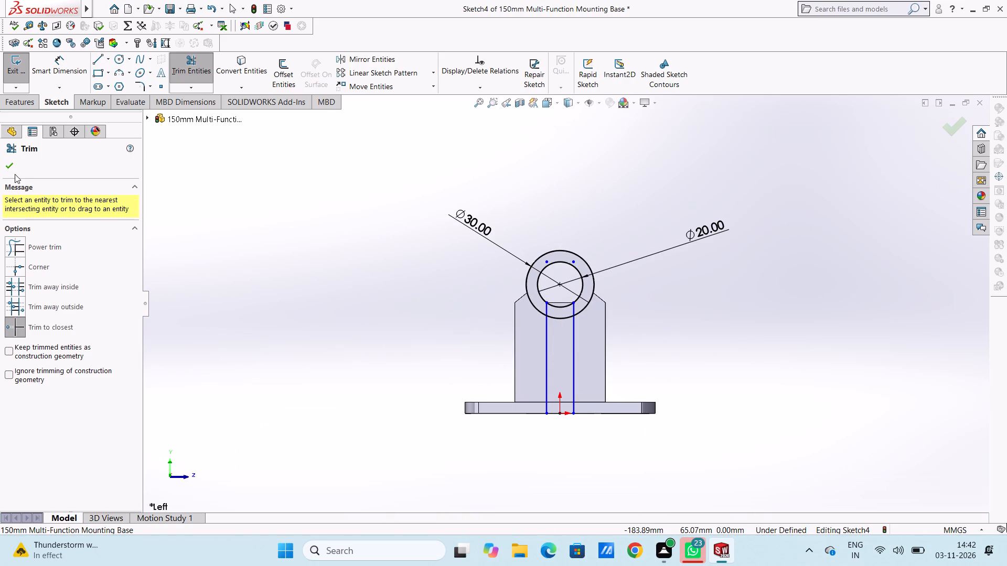
click(12, 167)
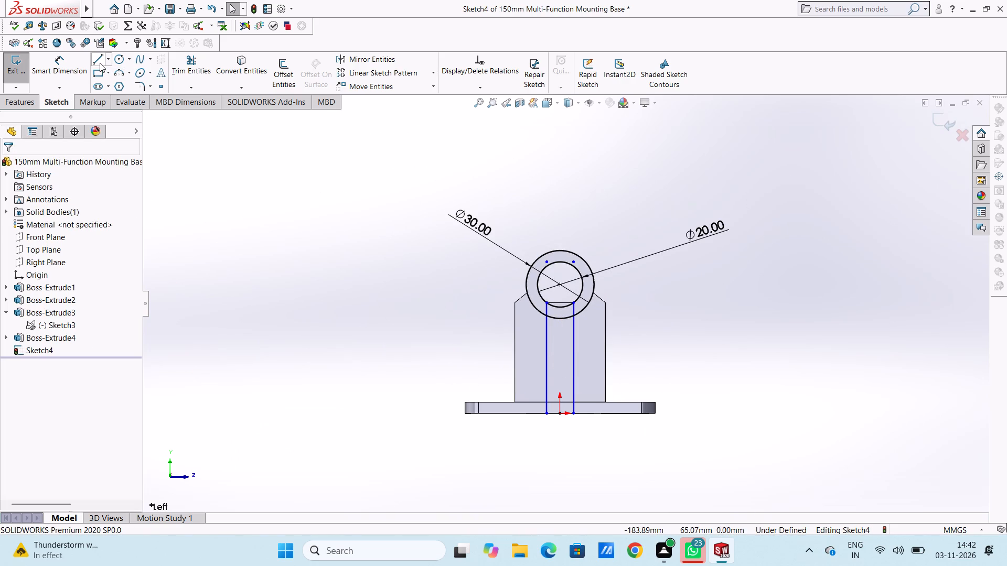
Draw a 12 mm horizontal line through the origin joining the lower ends of the two offset lines.
click(100, 63)
scroll(581, 430, down, 6)
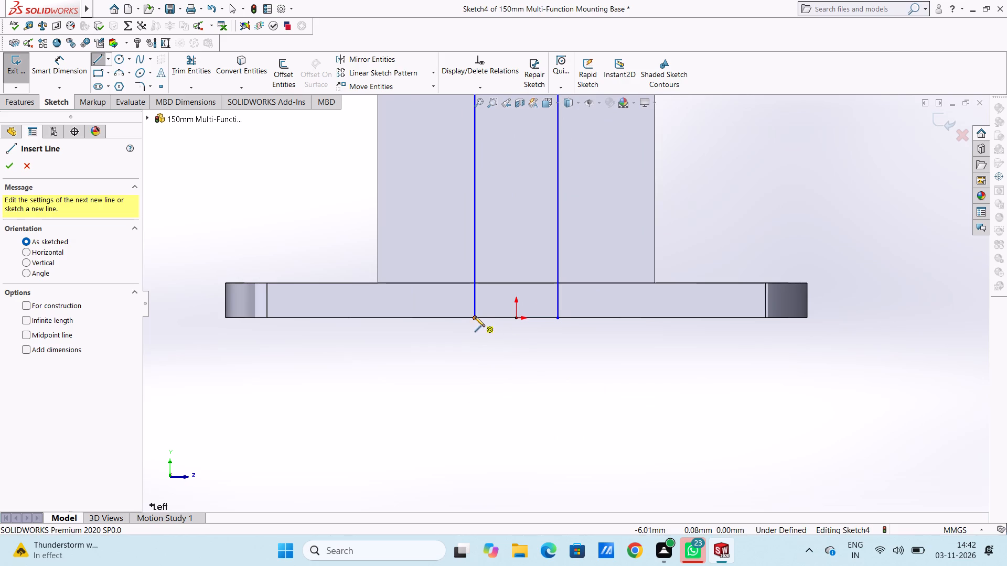
click(475, 317)
click(558, 319)
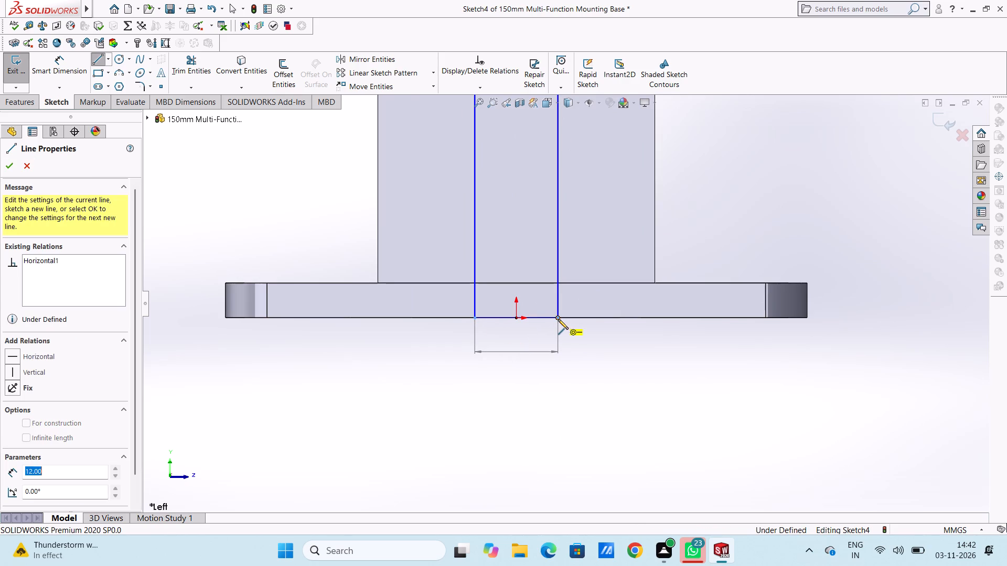
right_click(393, 386)
double_click(399, 396)
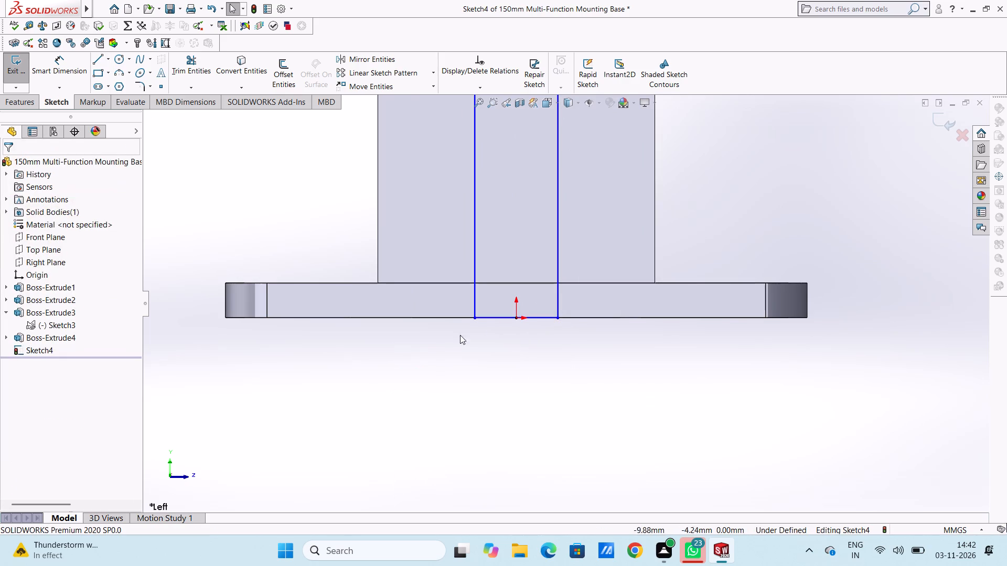
Examine the sketch around the ring, where the two offset lines meet the bore circle.
scroll(472, 321, up, 5)
scroll(509, 274, up, 1)
scroll(546, 172, down, 3)
scroll(545, 190, up, 4)
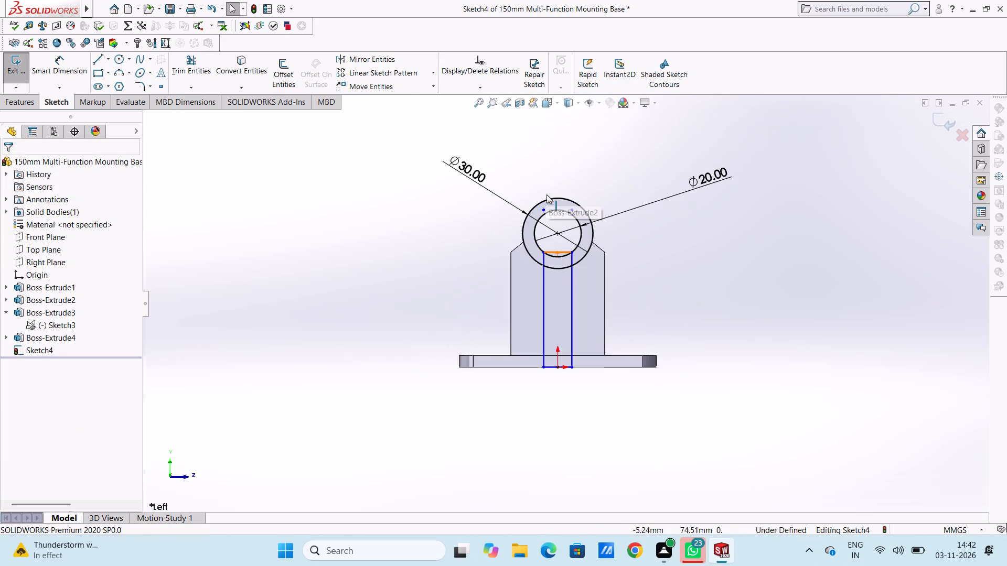
scroll(608, 286, down, 5)
scroll(489, 202, up, 4)
scroll(516, 261, down, 4)
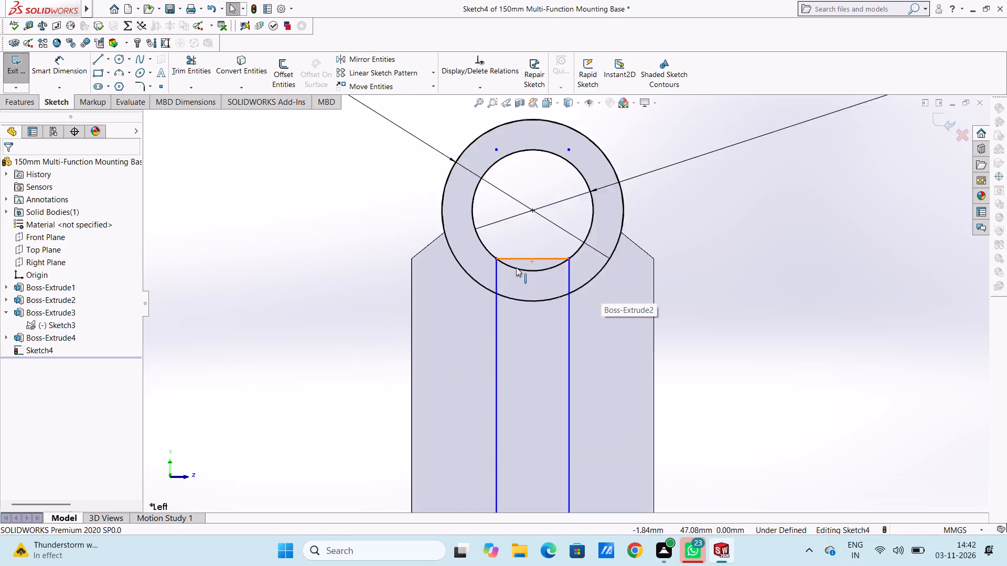
scroll(516, 267, down, 2)
scroll(522, 282, up, 5)
scroll(598, 276, down, 5)
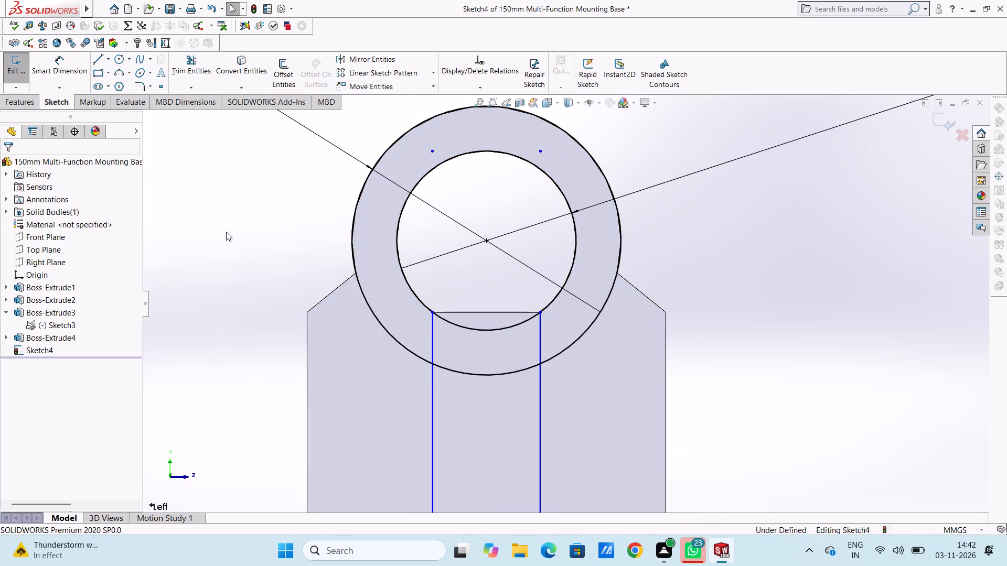
Trim the two offset-line segments between bore and outer circle, and the outer circle's bottom arc between the lines.
click(187, 70)
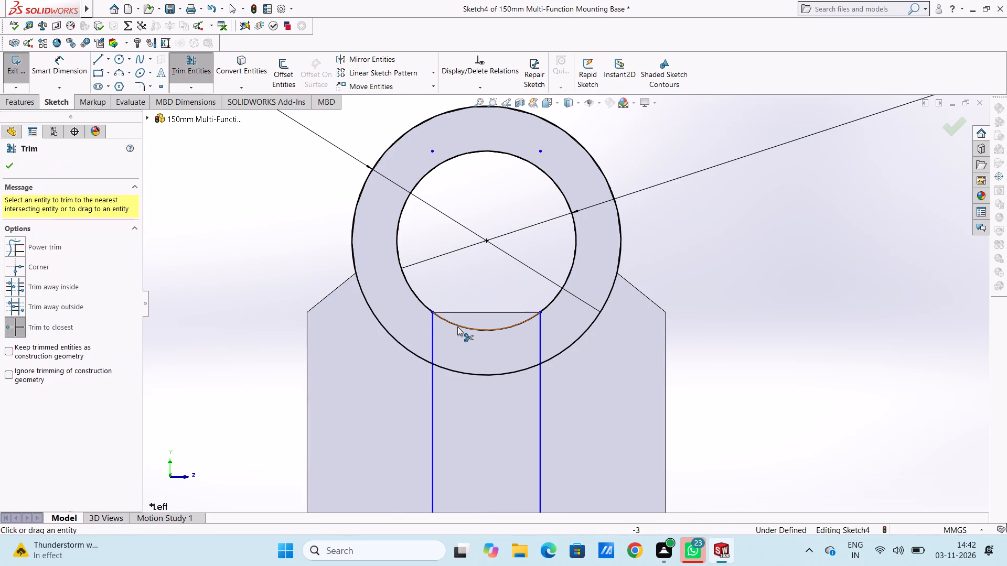
click(432, 342)
click(446, 368)
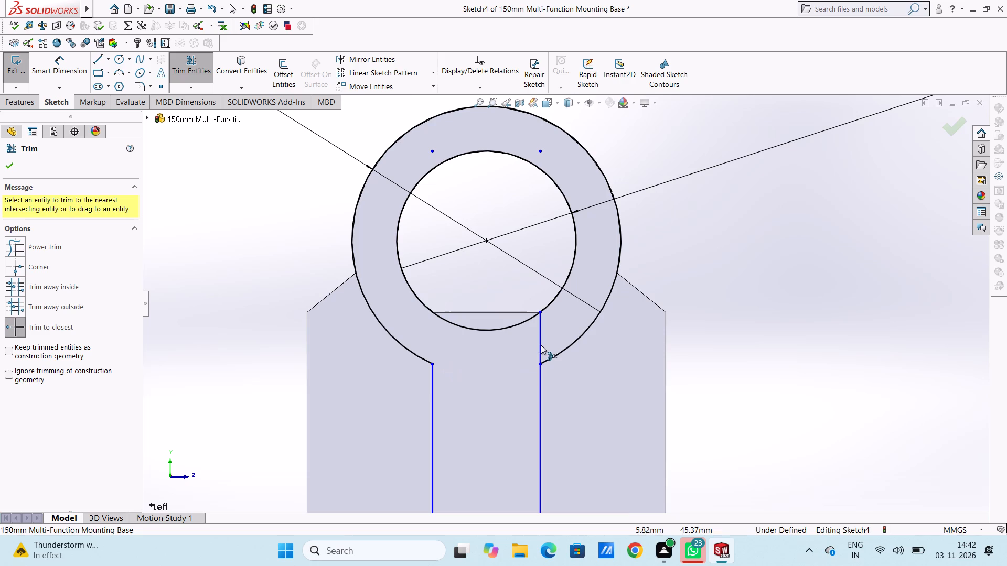
click(541, 345)
scroll(480, 361, up, 6)
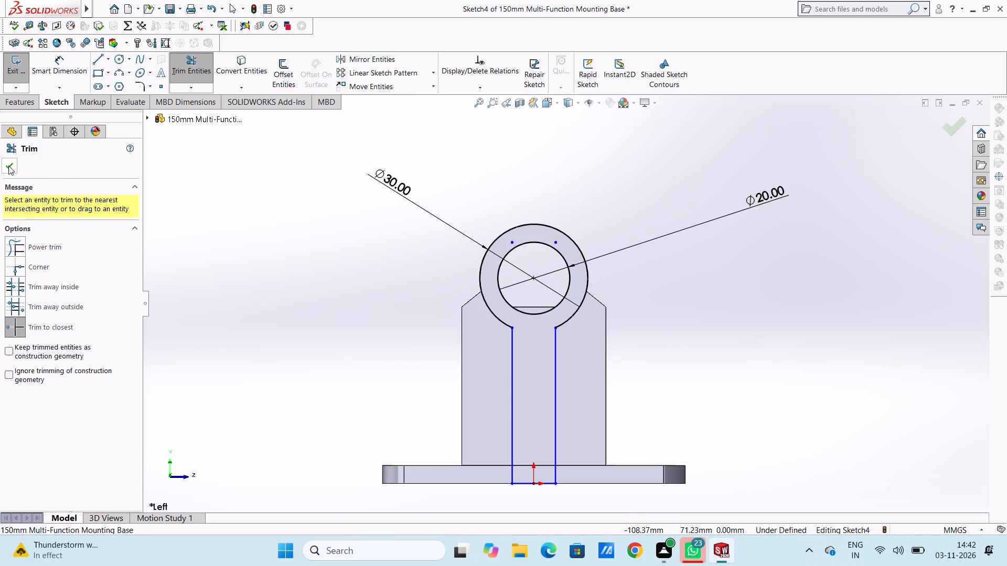
click(8, 166)
click(302, 245)
Dimension the vertical distance from the origin to the upper end of each of the strip's two vertical lines.
click(58, 59)
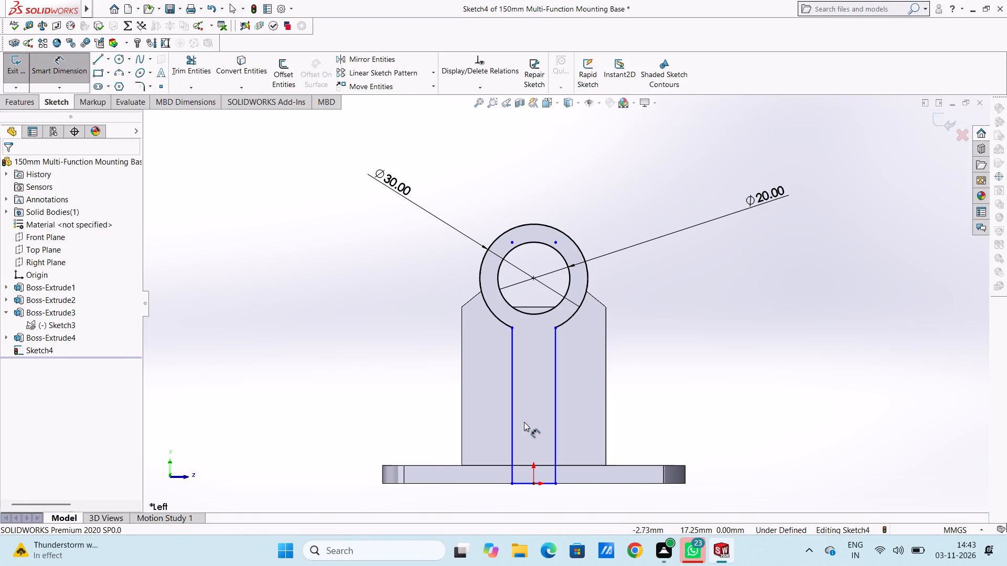
click(534, 486)
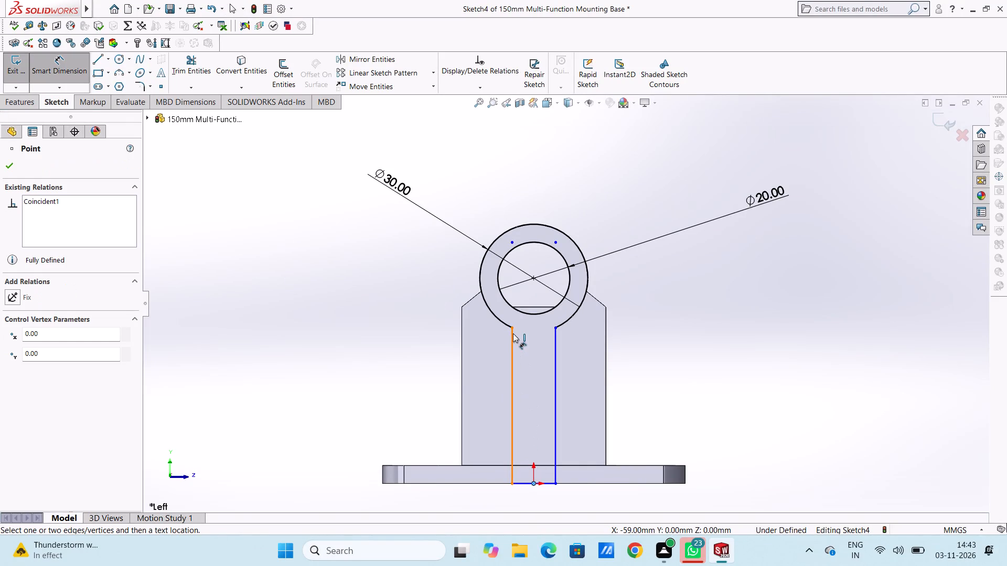
click(514, 326)
click(287, 348)
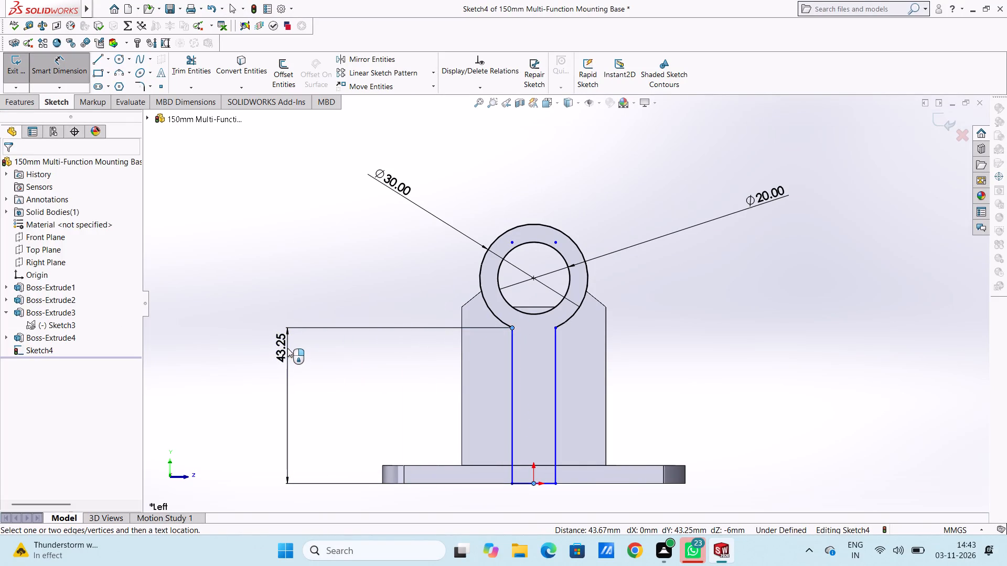
click(242, 329)
click(270, 290)
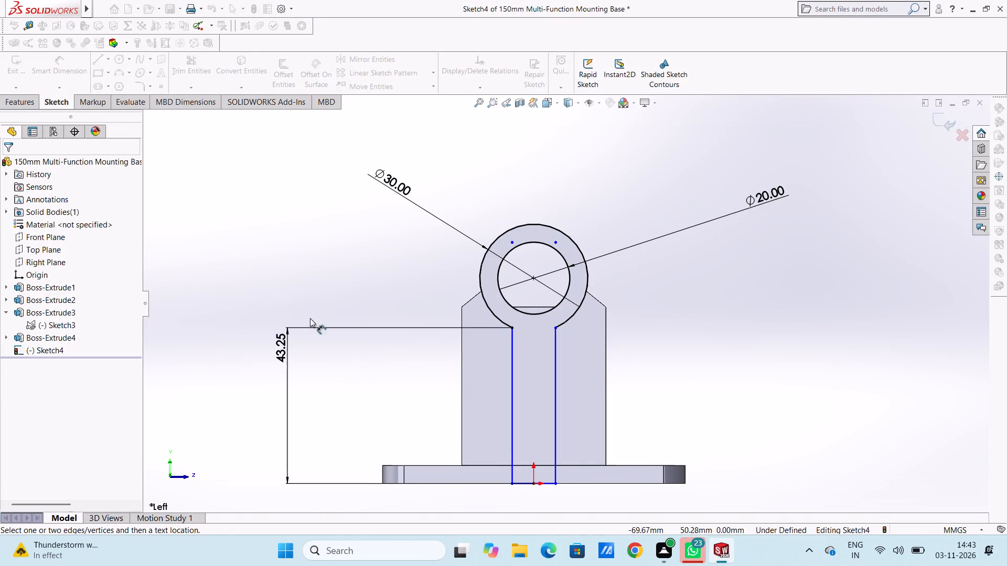
click(531, 485)
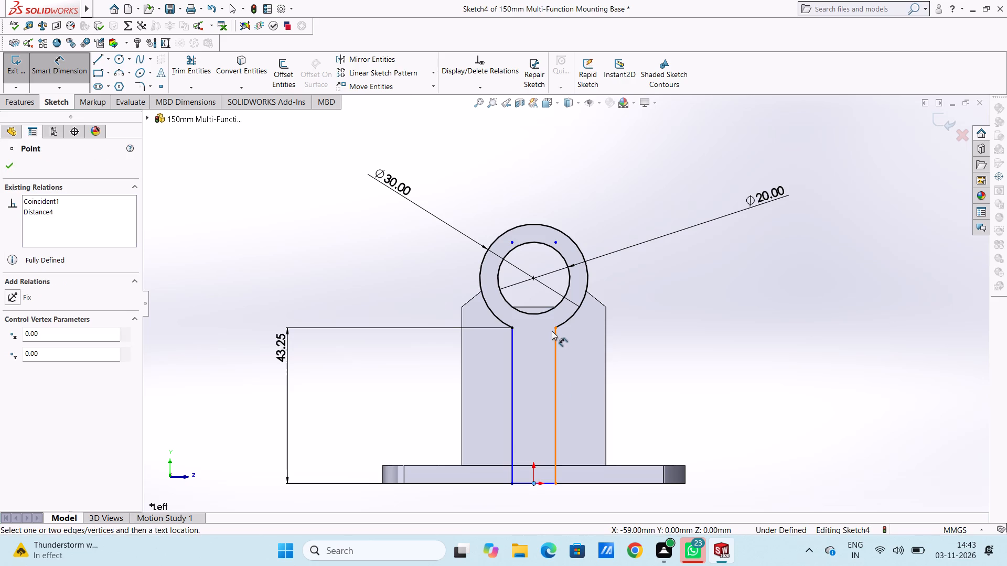
click(554, 326)
click(918, 364)
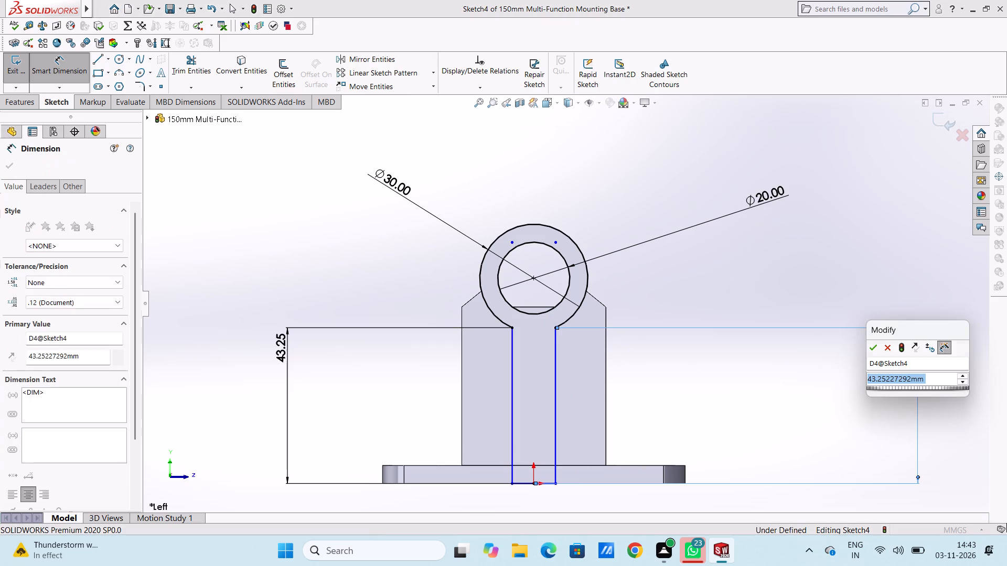
click(873, 350)
click(823, 358)
Dimension the horizontal distance from the origin to each of the strip's two vertical lines.
scroll(823, 358, up, 5)
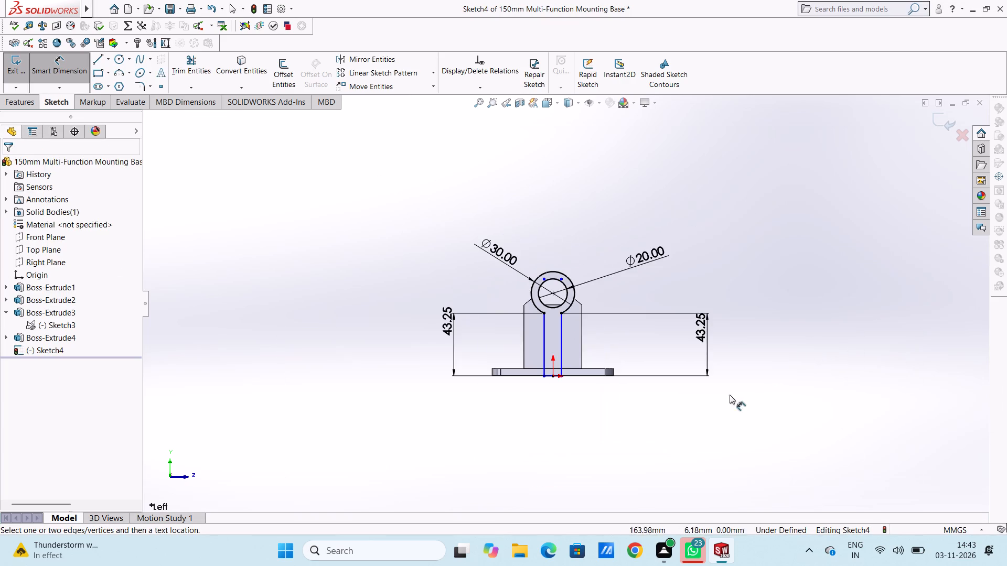
scroll(541, 377, down, 4)
click(554, 318)
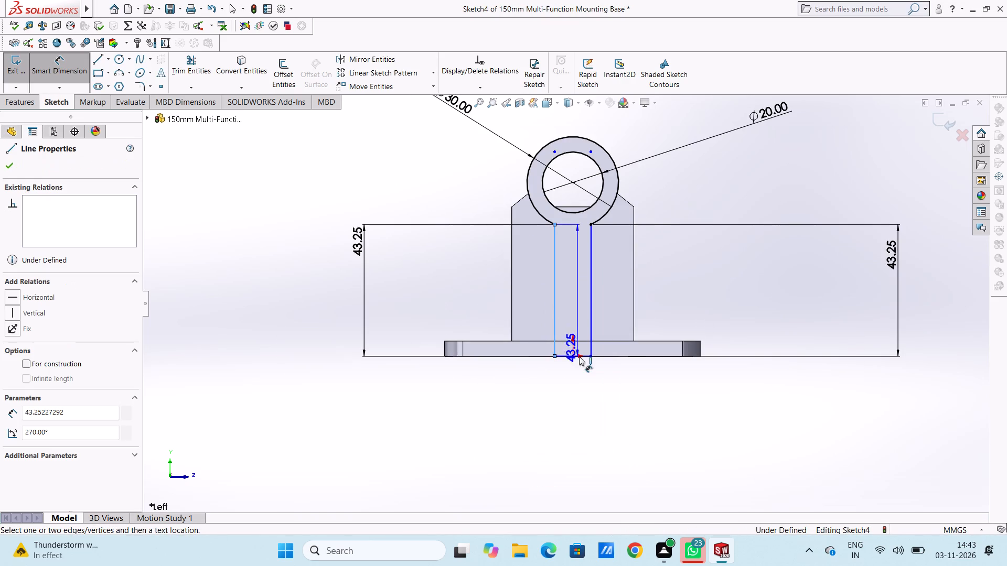
click(574, 354)
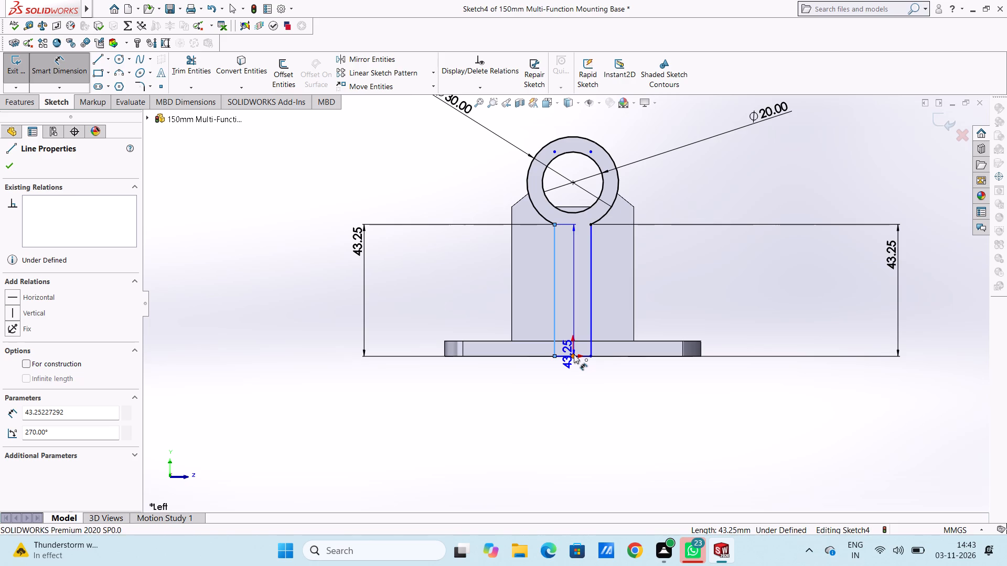
click(522, 441)
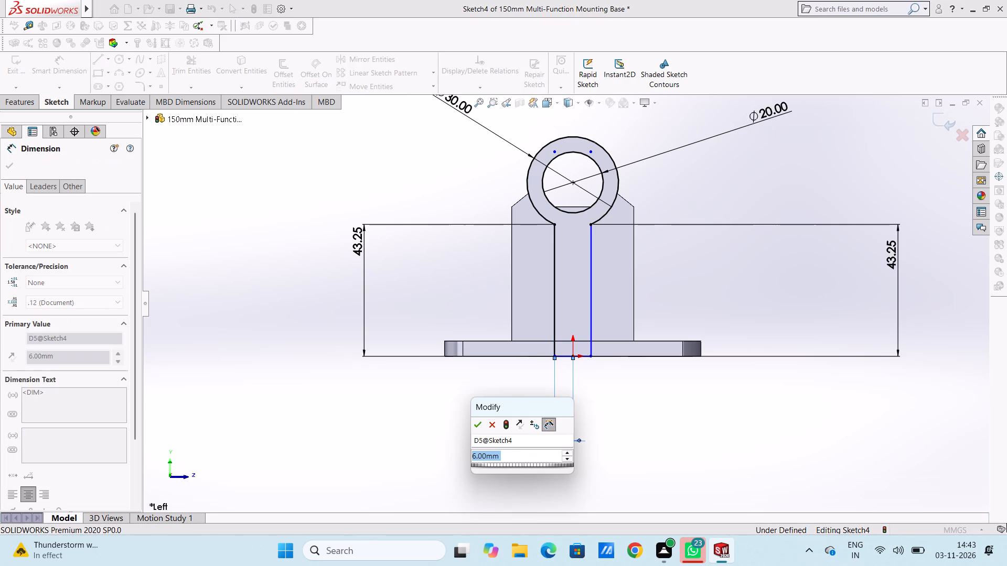
click(479, 430)
click(460, 419)
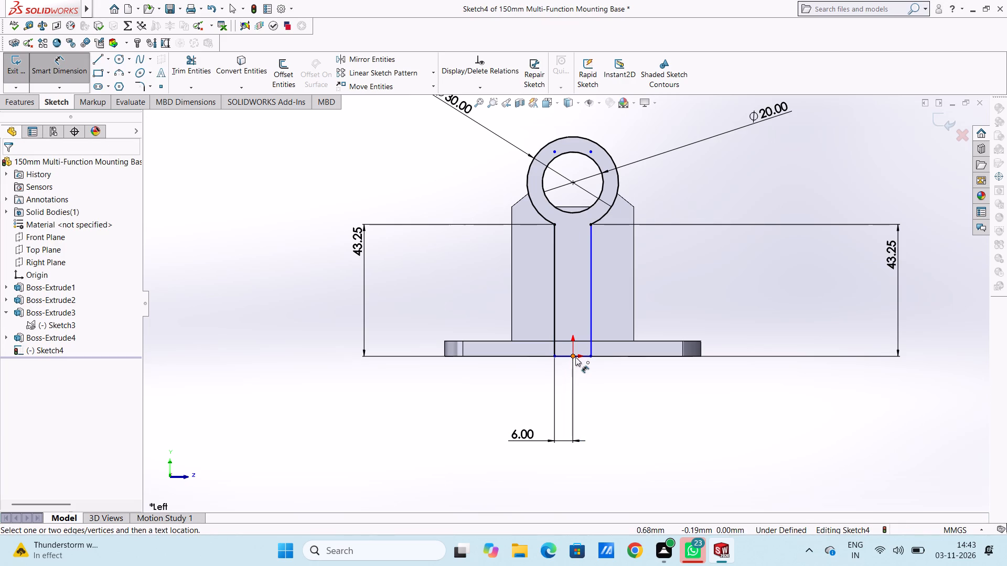
click(572, 356)
click(589, 278)
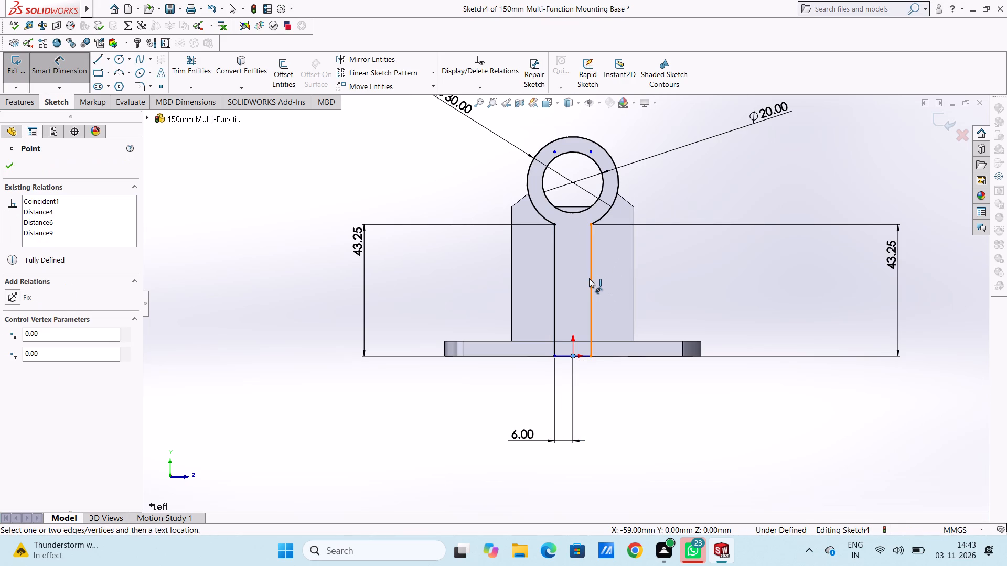
click(602, 470)
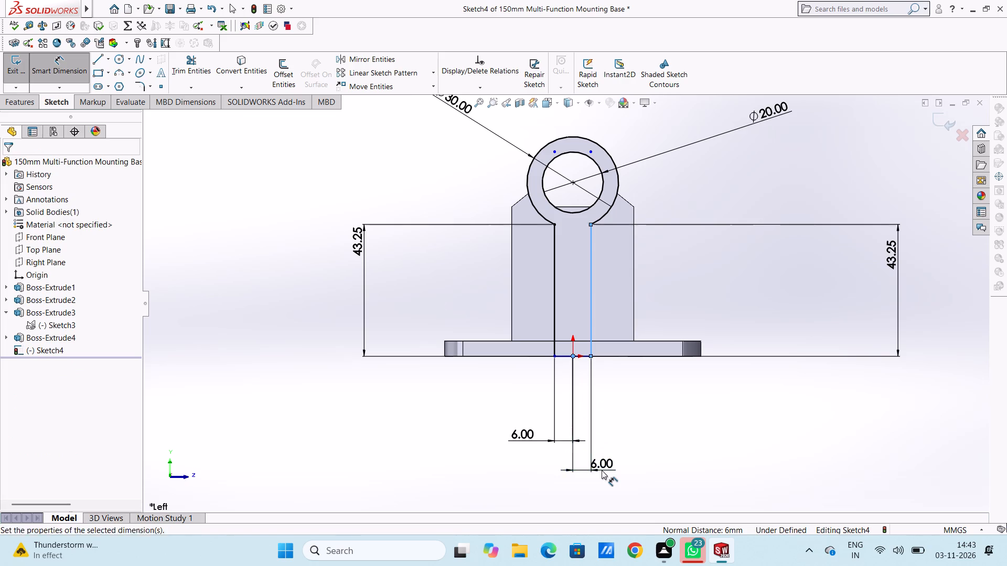
click(553, 453)
click(487, 461)
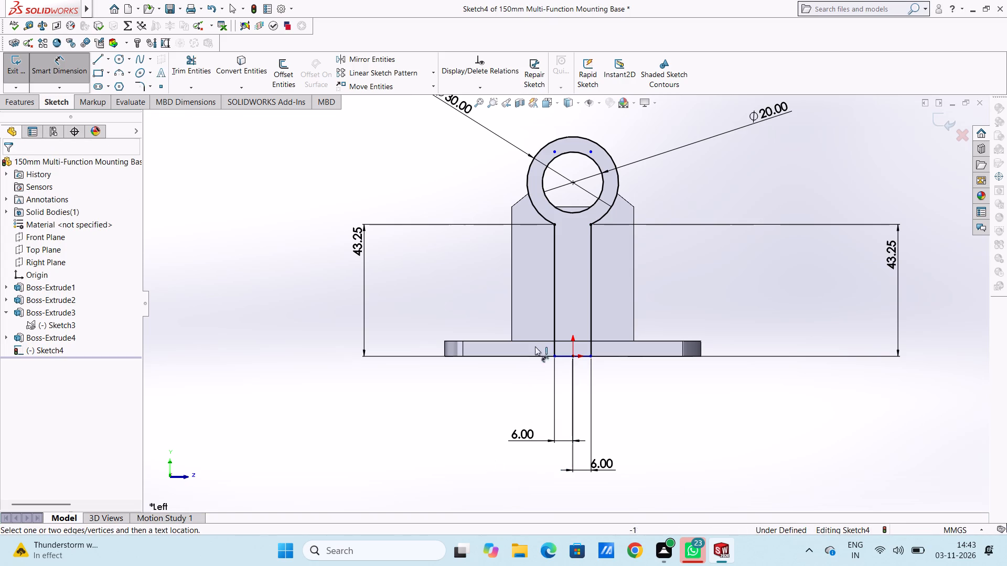
Dimension the distance between the strip's bottom line and the upper edge of the base plate.
scroll(586, 366, down, 3)
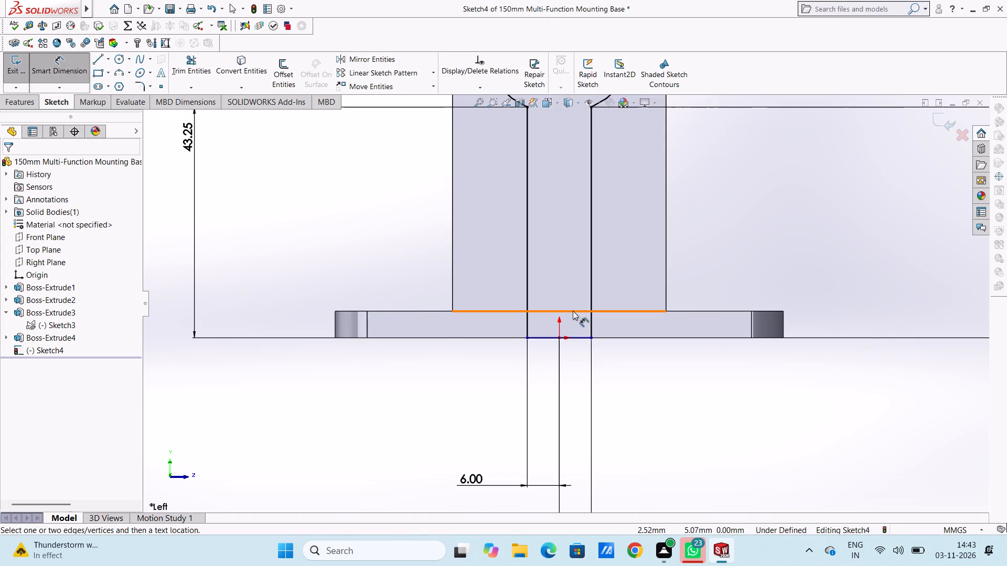
click(573, 311)
click(551, 336)
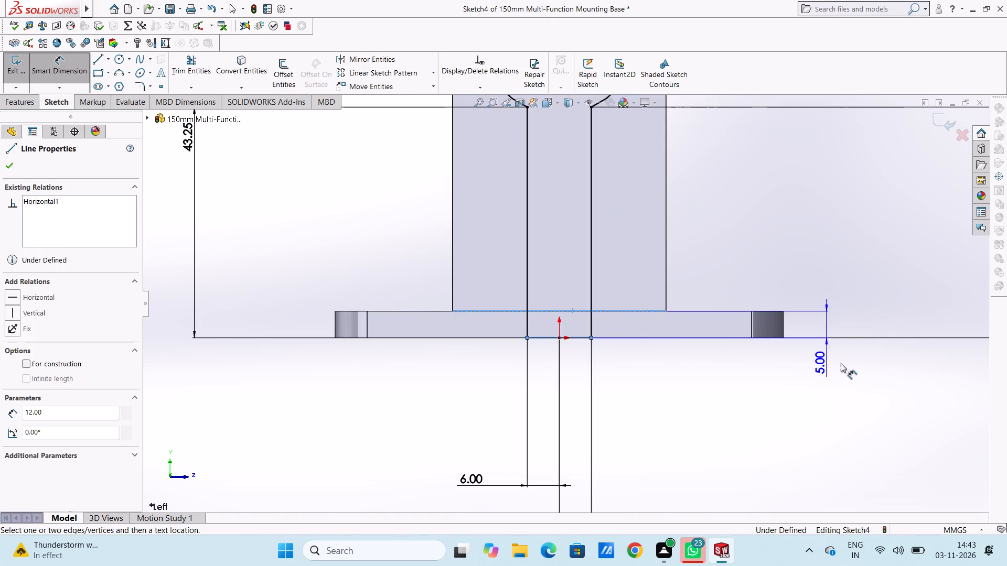
click(864, 364)
click(821, 347)
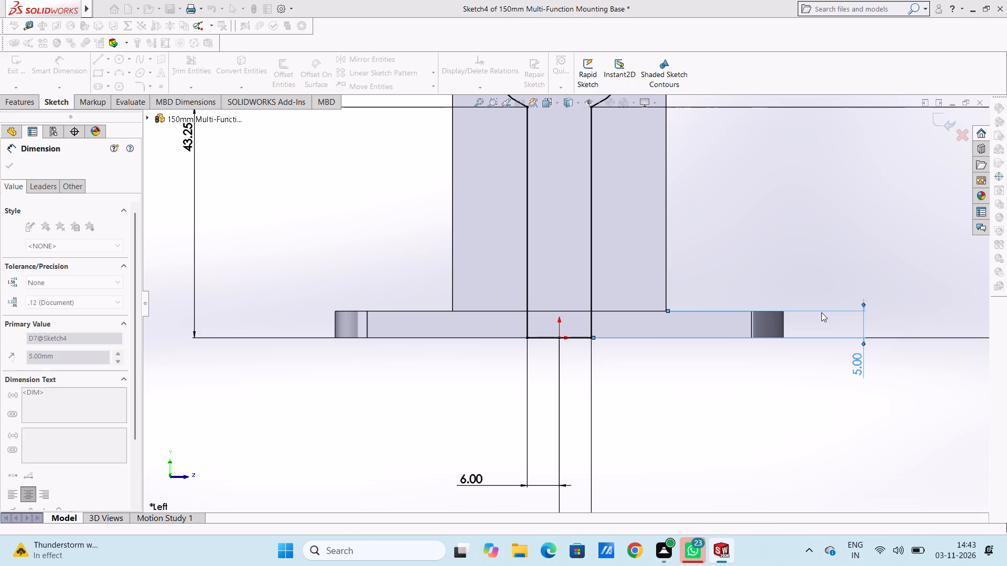
click(819, 266)
Extrude the ring-and-strip profile Up To Surface, ending at the base plate's outer end face, with the result merged.
scroll(813, 264, up, 4)
middle_drag(710, 235, 682, 240)
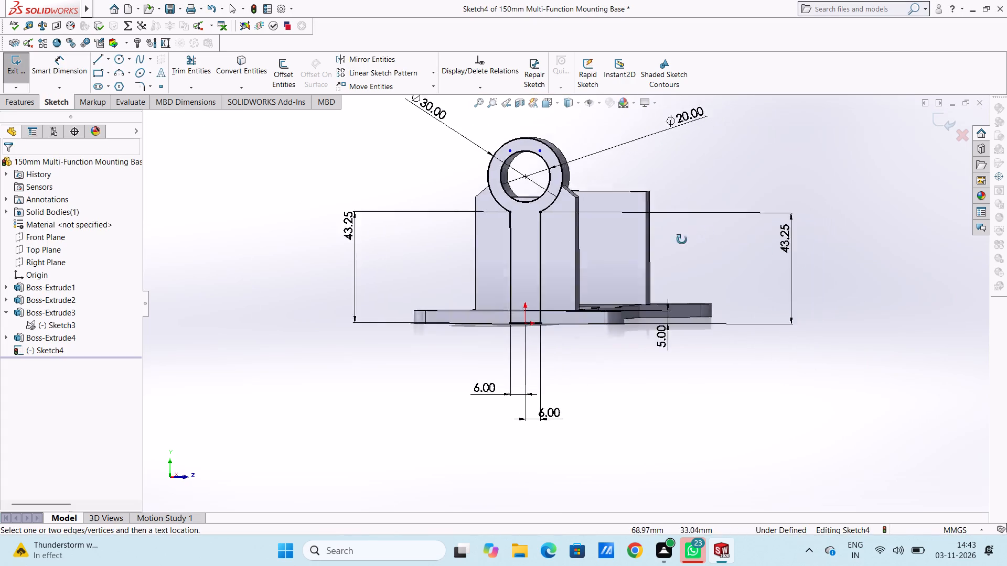
middle_drag(682, 240, 667, 244)
scroll(541, 202, down, 4)
scroll(540, 201, up, 5)
scroll(538, 206, down, 1)
middle_drag(537, 210, 519, 213)
scroll(519, 213, up, 1)
middle_drag(520, 288, 498, 321)
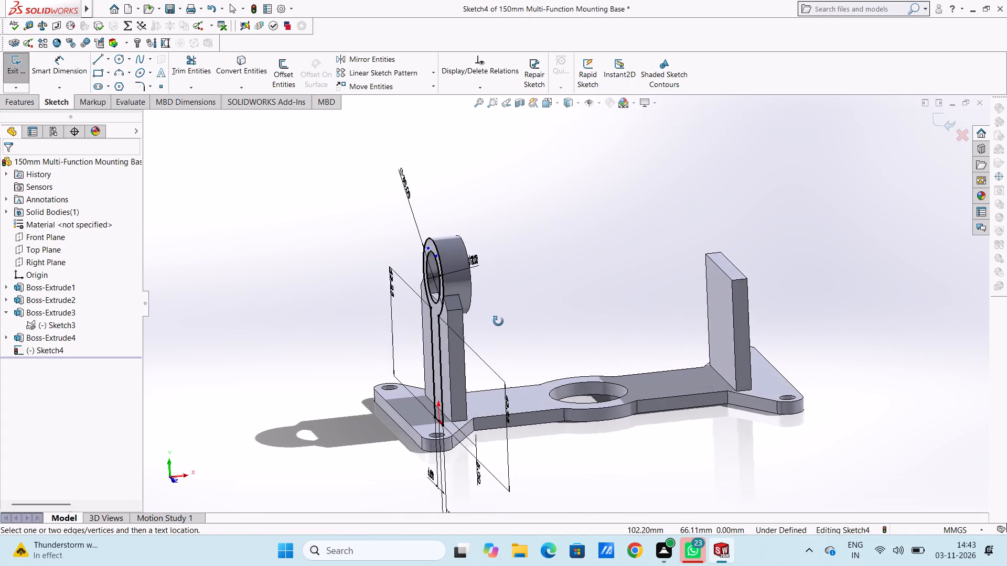
middle_drag(498, 321, 505, 325)
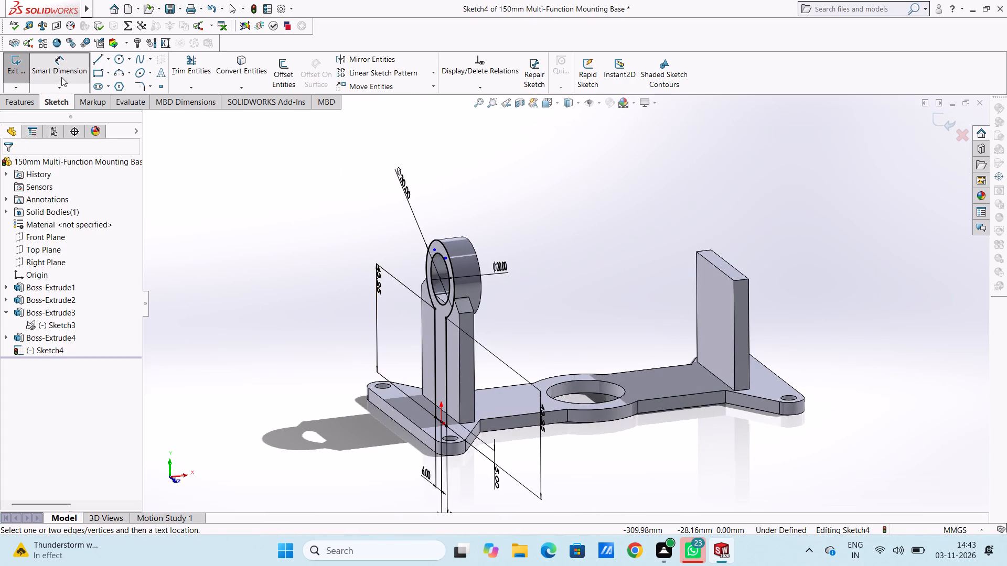
click(61, 77)
click(24, 102)
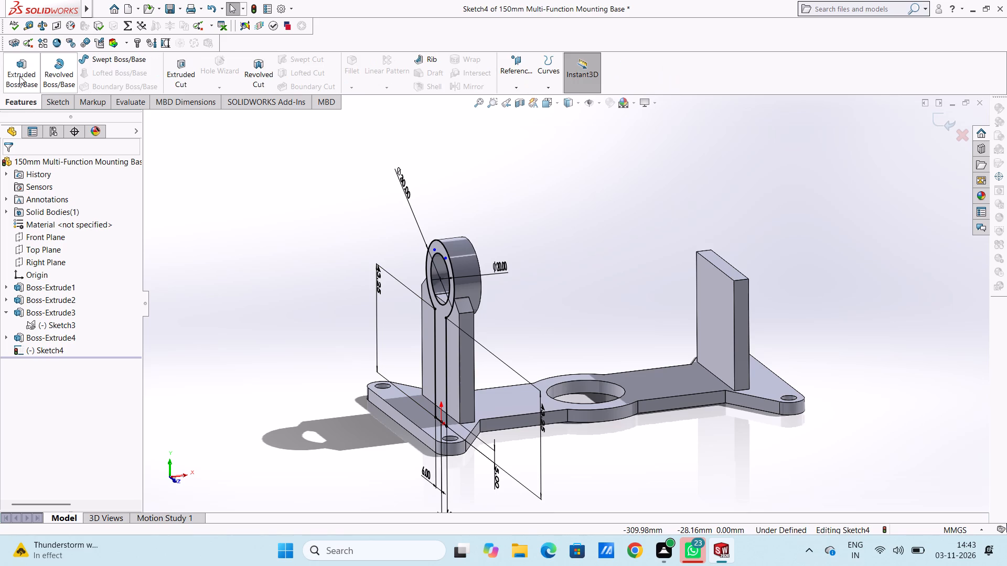
click(19, 75)
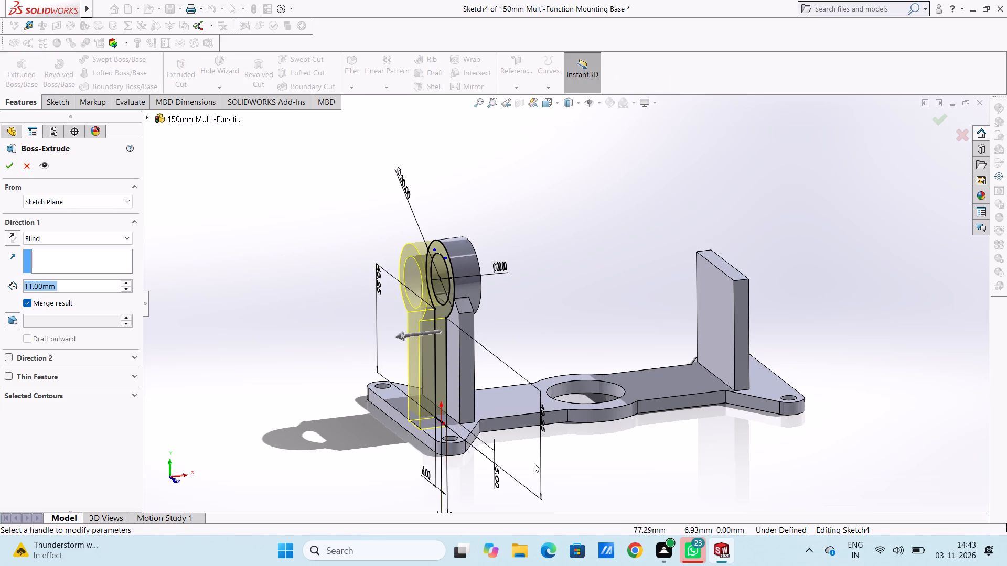
scroll(530, 459, down, 4)
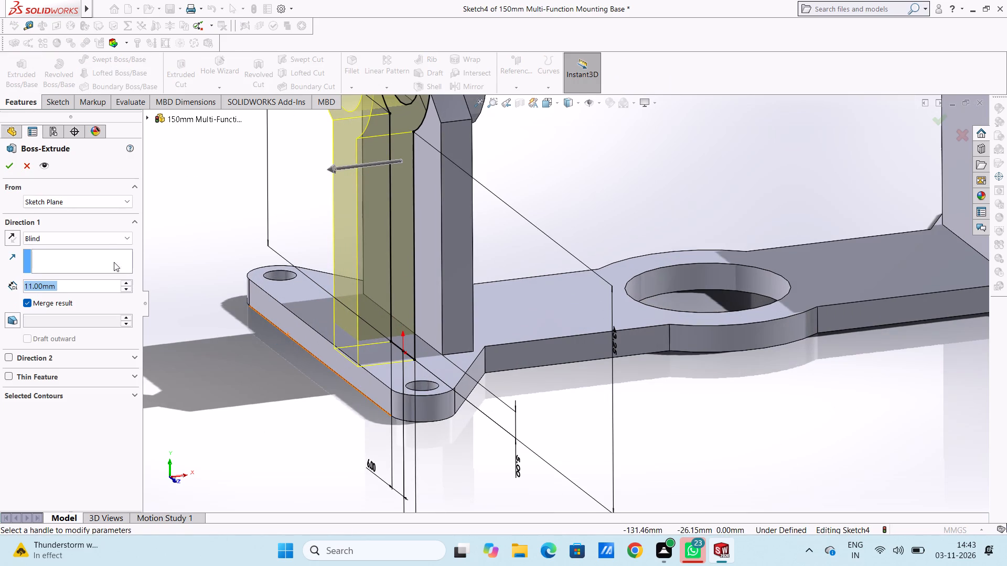
click(101, 233)
click(89, 277)
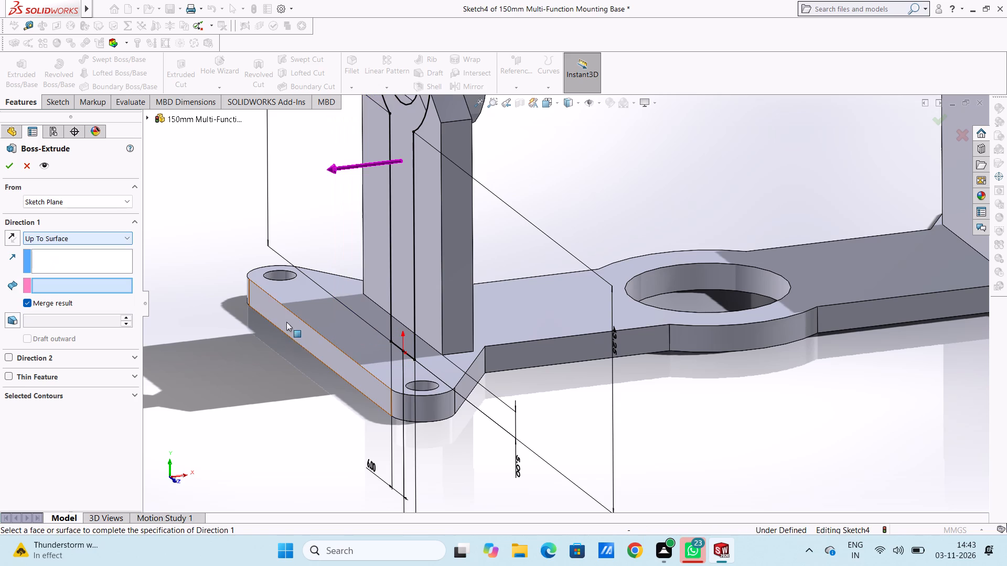
click(309, 337)
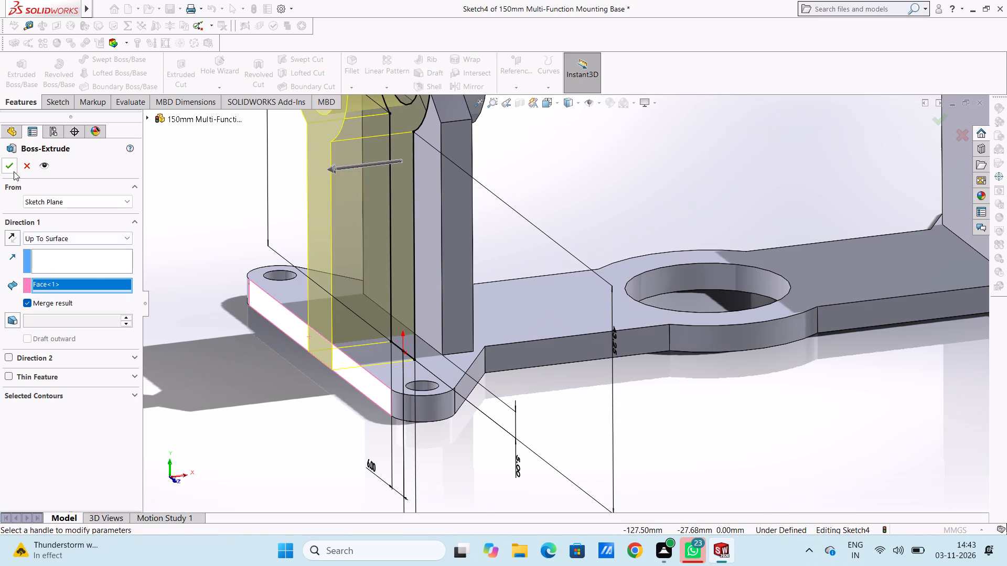
click(12, 170)
click(256, 328)
Examine the bracket from both sides, including the extended ring, its central strip and the opposite upright plate.
scroll(256, 328, up, 5)
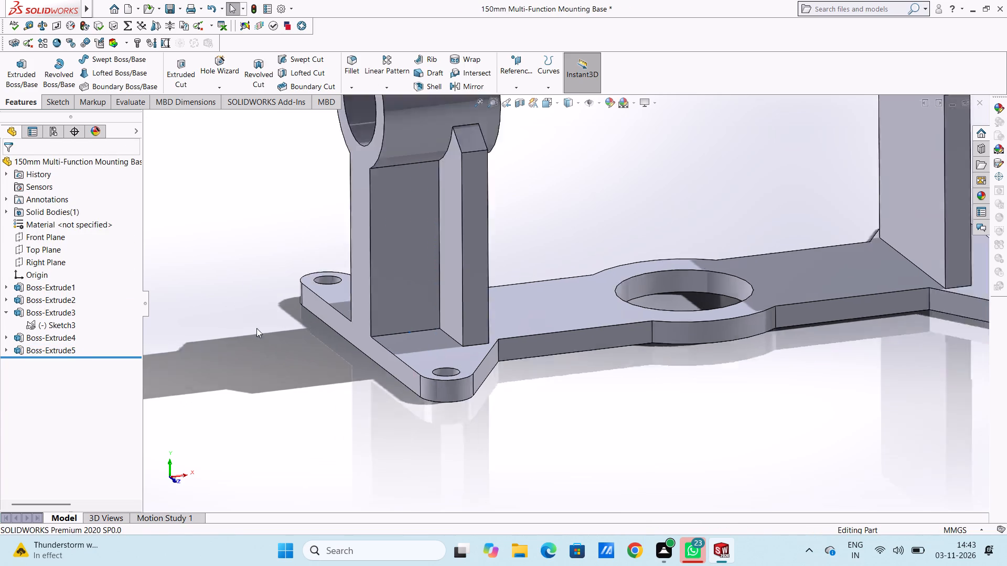
scroll(430, 320, up, 1)
middle_drag(430, 319, 525, 307)
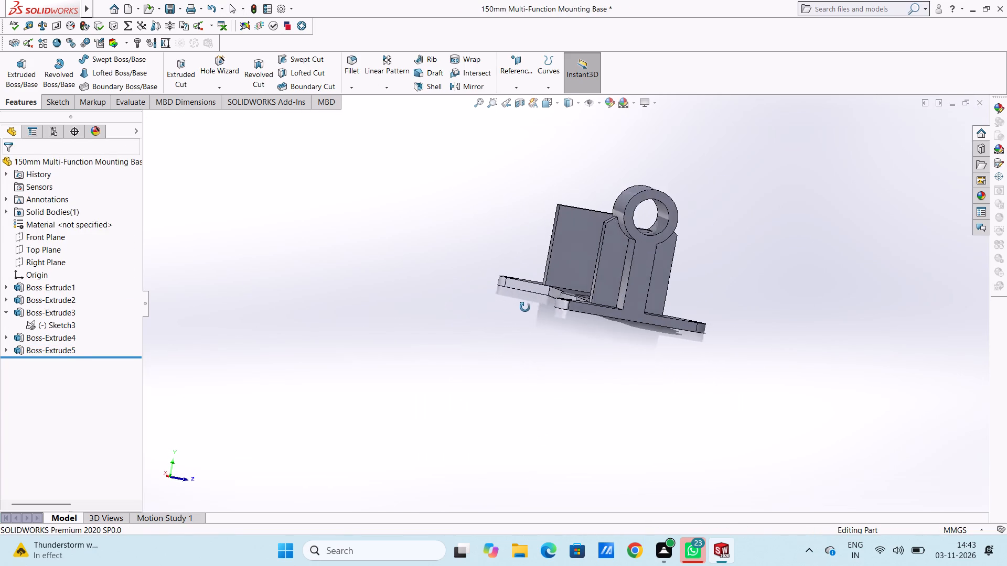
middle_drag(525, 307, 436, 322)
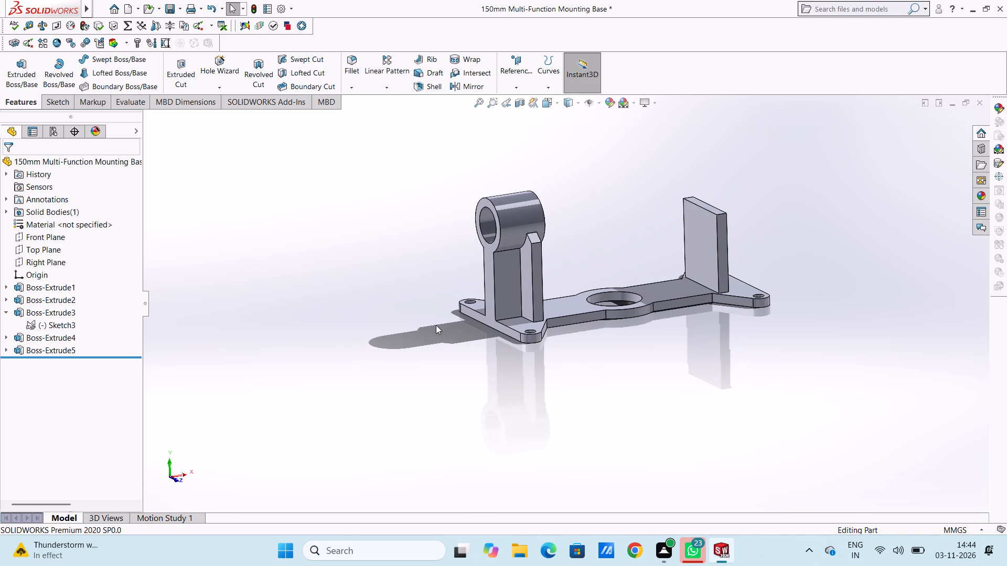
middle_drag(436, 325, 426, 324)
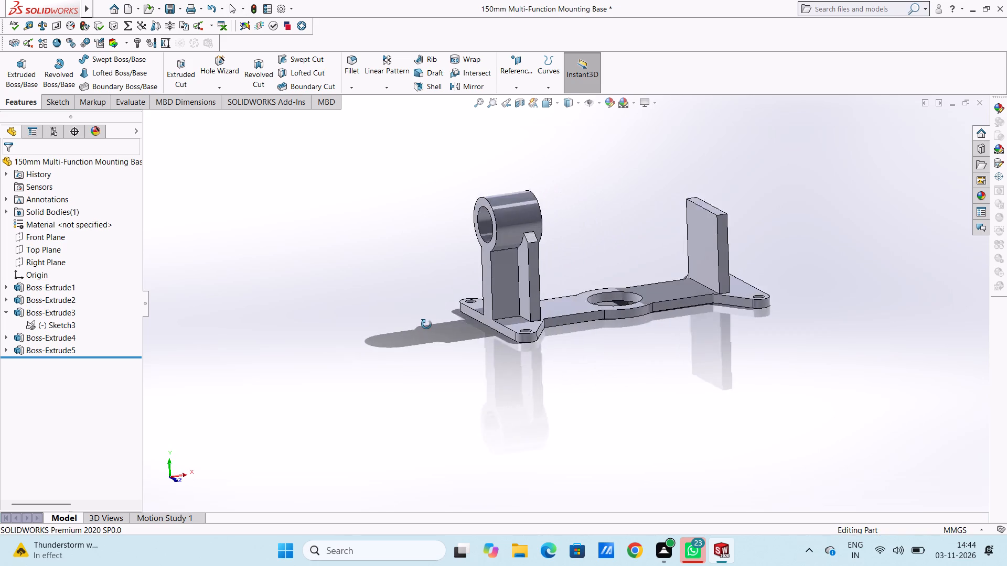
middle_drag(426, 324, 365, 331)
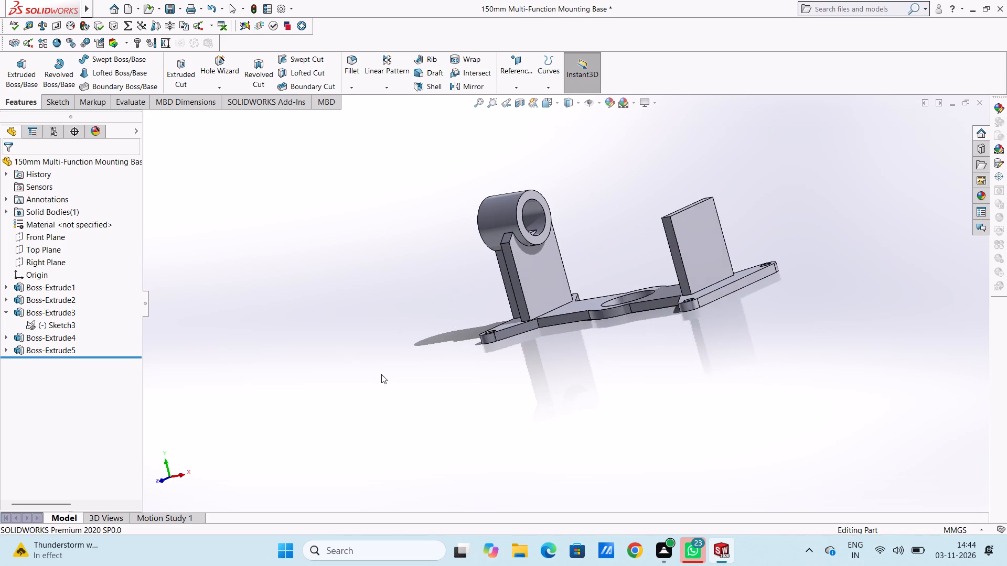
middle_drag(415, 377, 506, 369)
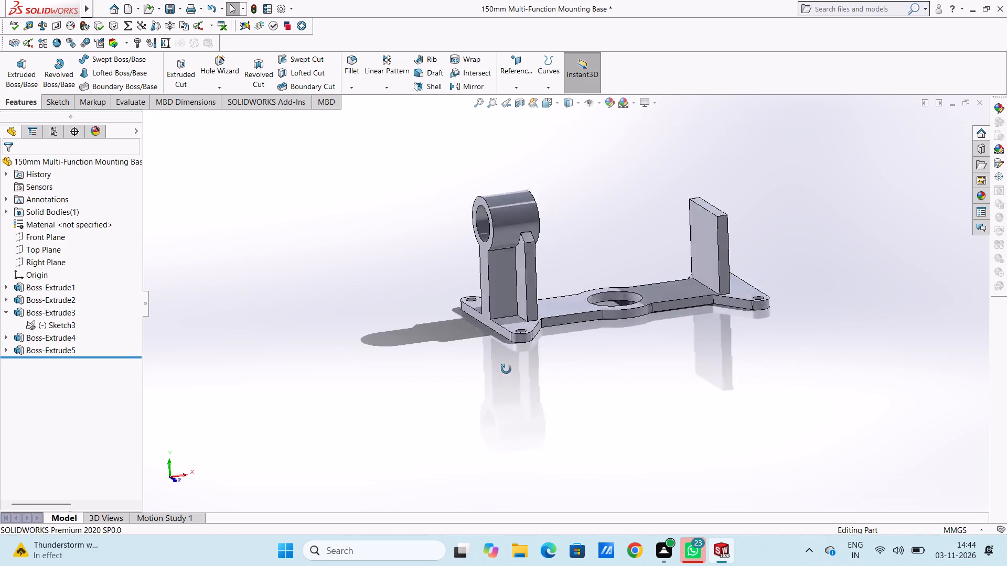
Start a sketch on the ring's outer end face and draw a 10 mm radius circle centred on the bore, matching its edge.
middle_drag(506, 369, 538, 367)
scroll(630, 154, down, 2)
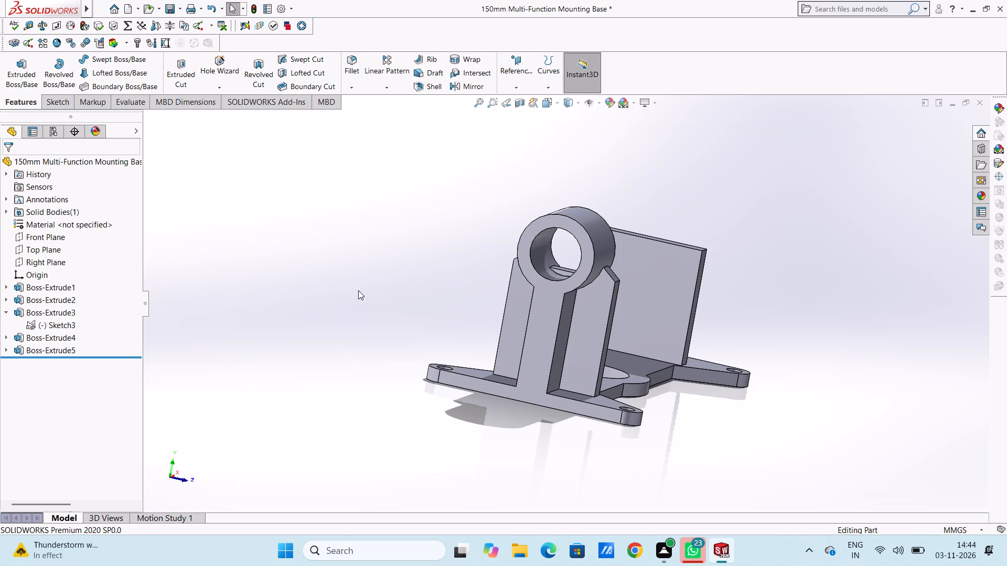
key(ctrl+1)
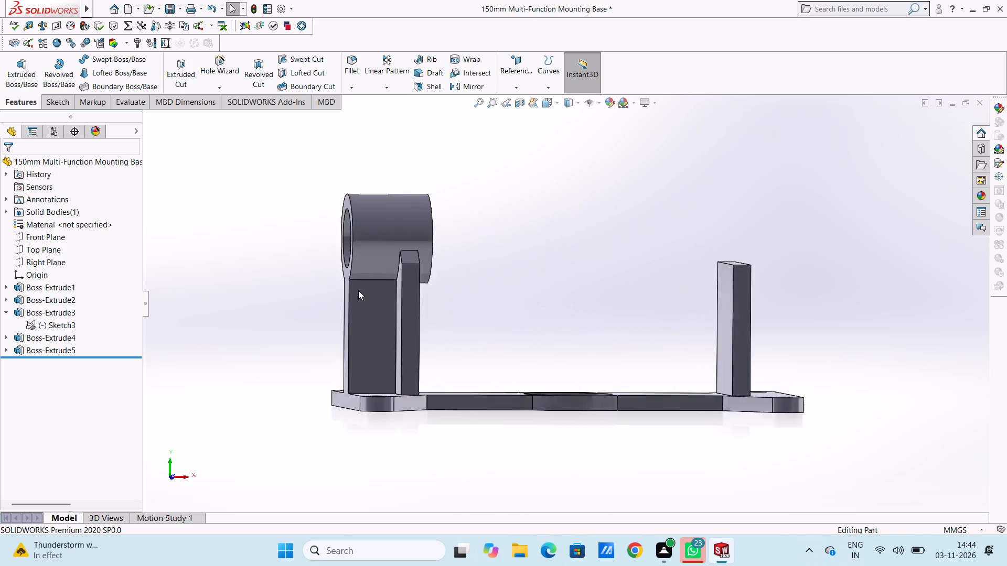
key(ctrl+3)
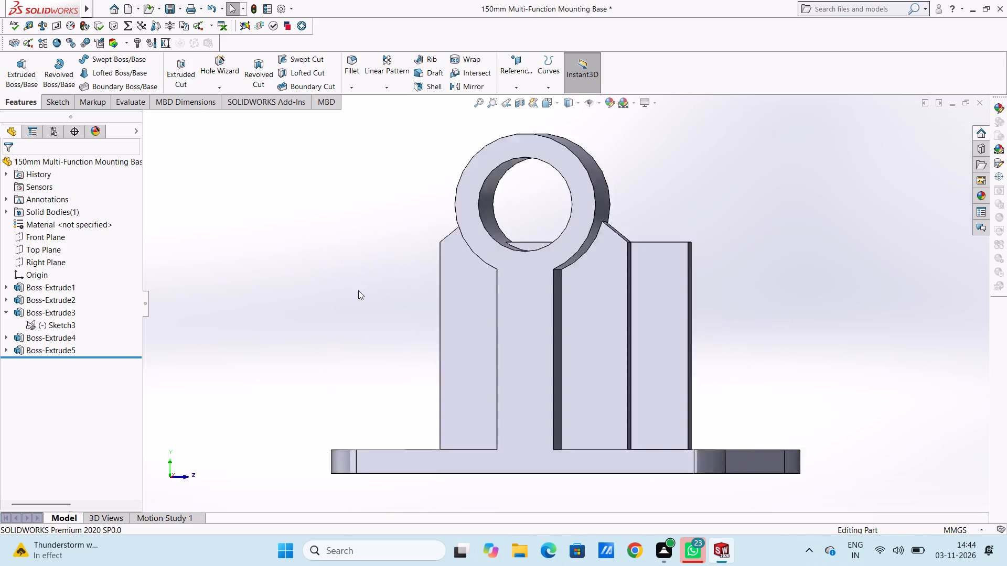
click(520, 174)
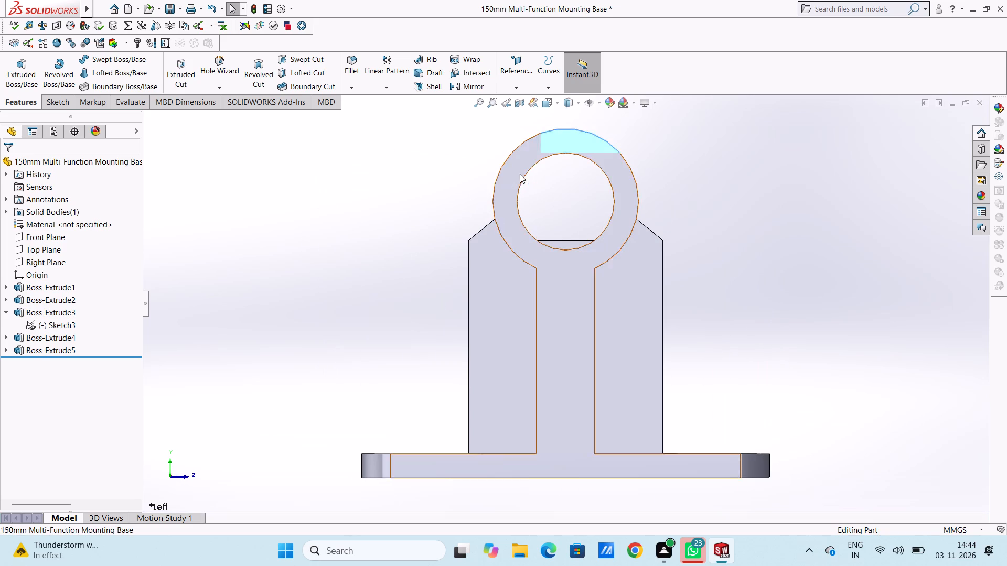
click(566, 146)
click(407, 227)
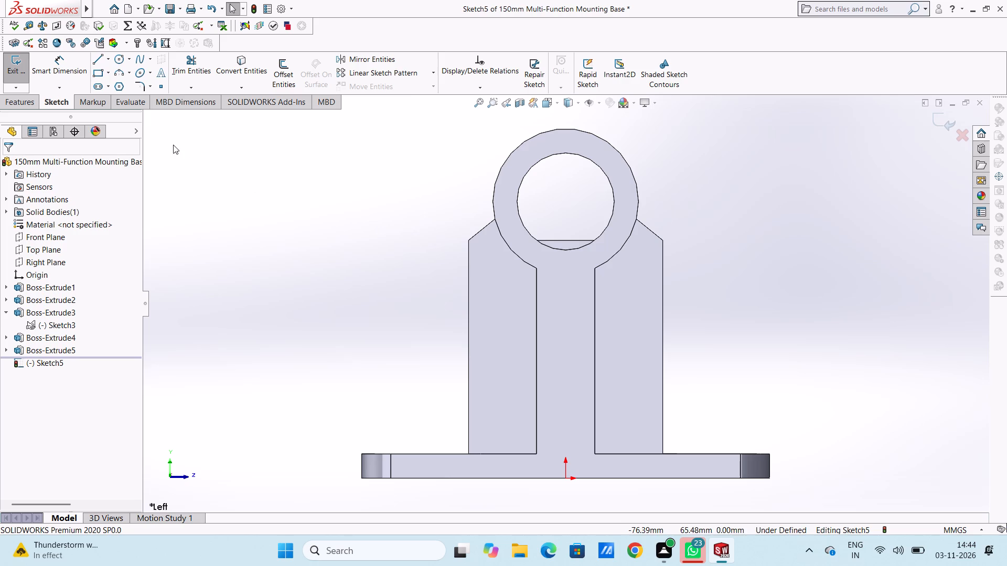
click(115, 59)
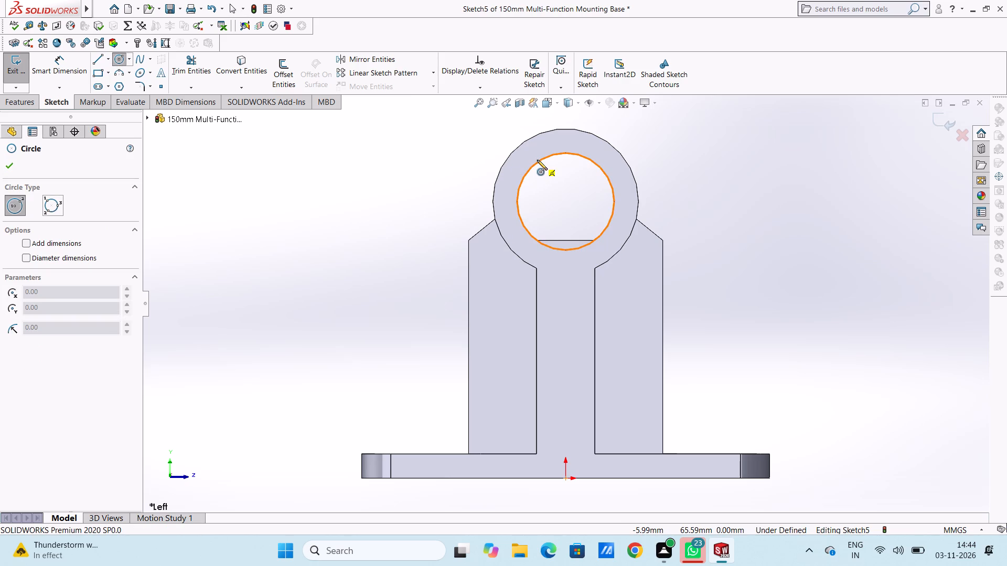
click(565, 202)
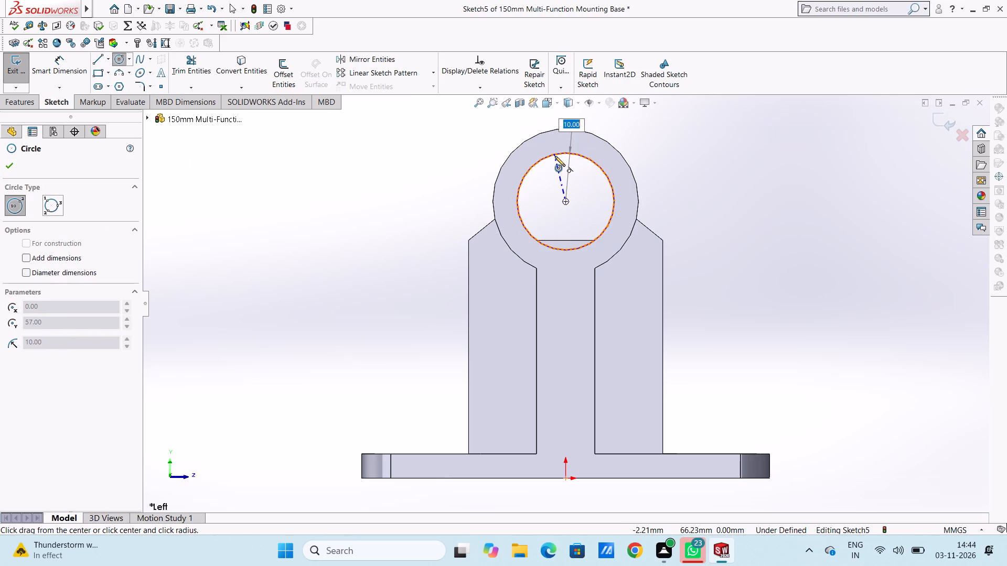
click(555, 156)
right_click(408, 170)
double_click(412, 179)
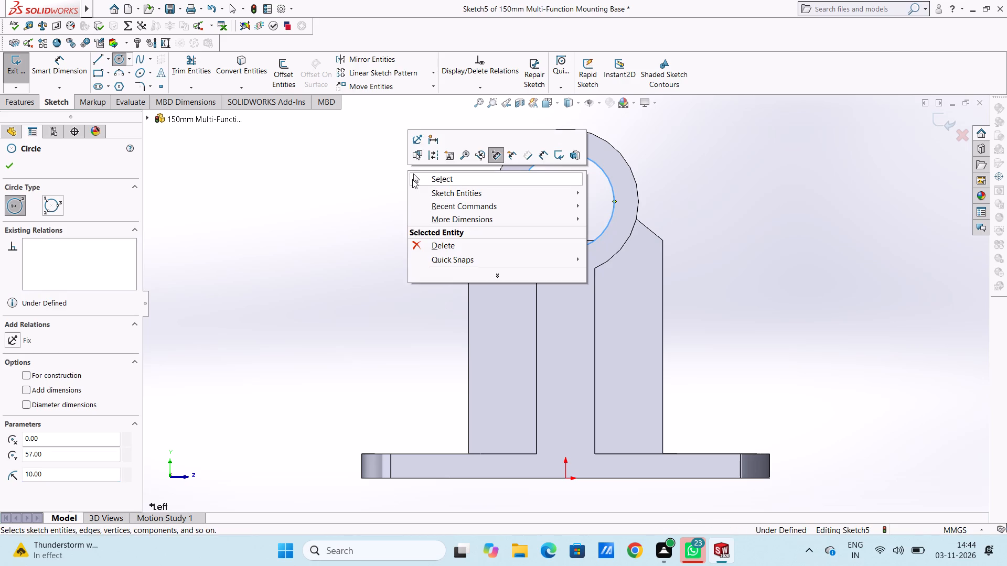
Dimension the diameter of the bore circle.
middle_drag(429, 172, 410, 190)
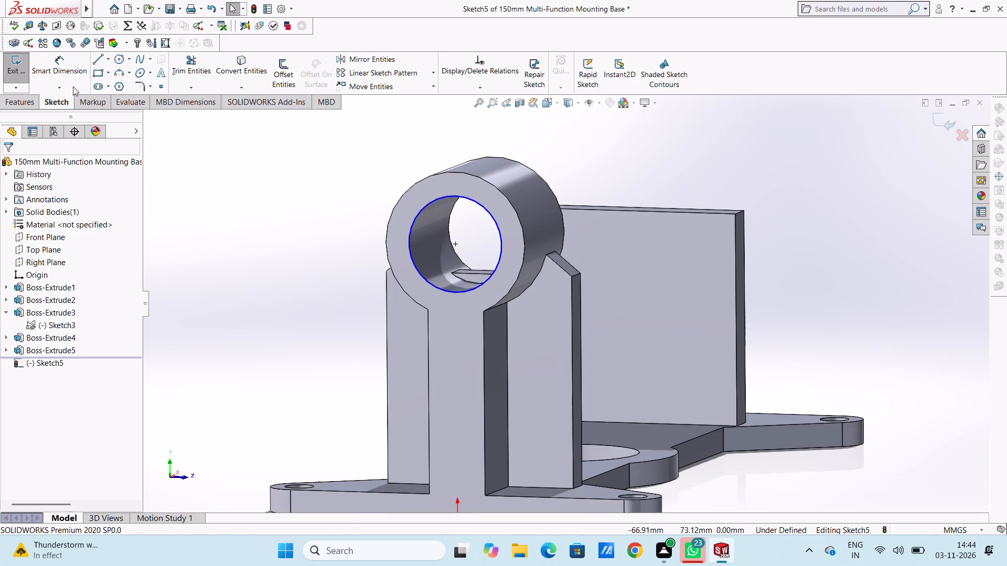
click(72, 67)
click(431, 201)
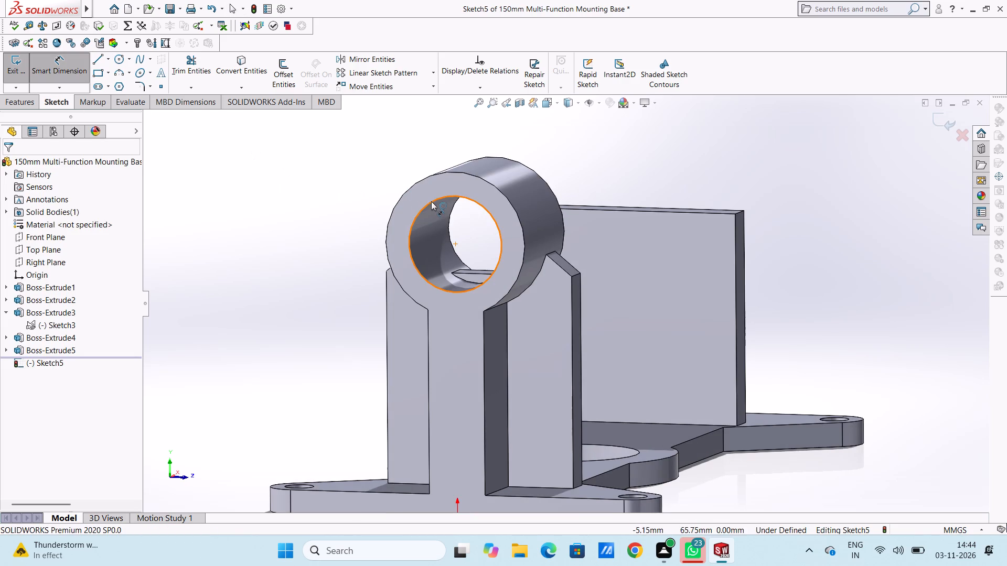
click(337, 164)
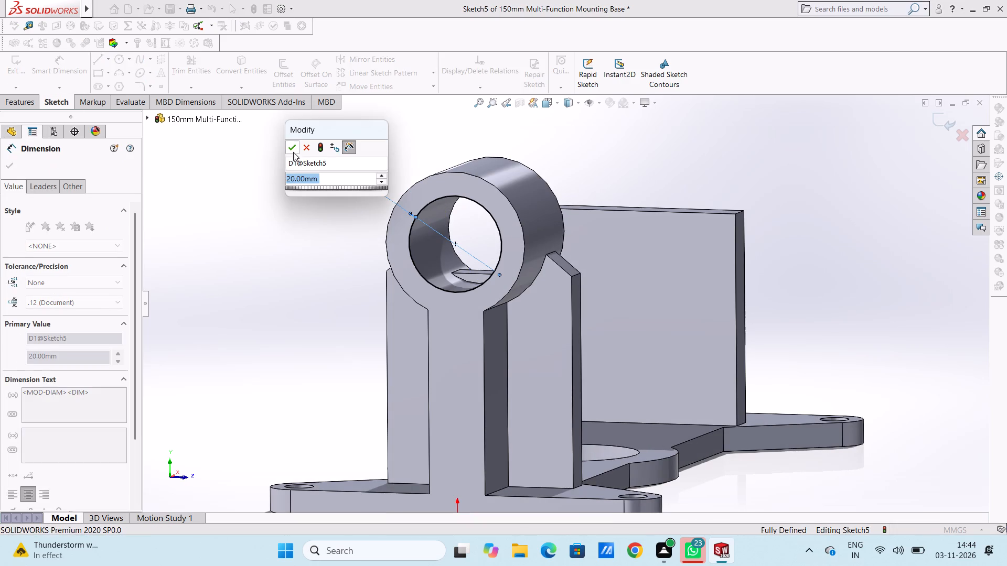
click(292, 145)
click(281, 165)
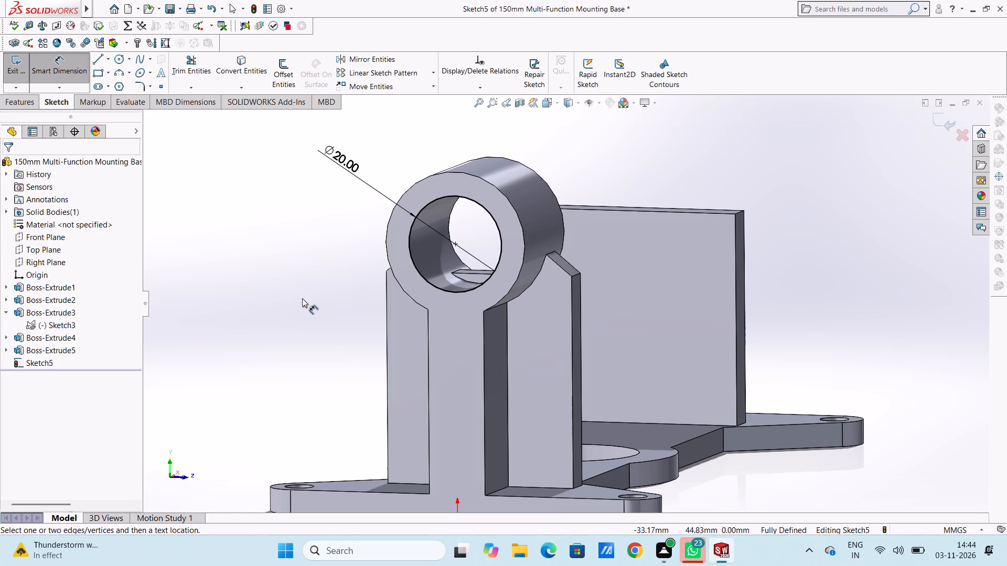
click(64, 70)
Cut the bore circle through the ring with a Blind Extruded Cut 50 mm deep.
click(25, 104)
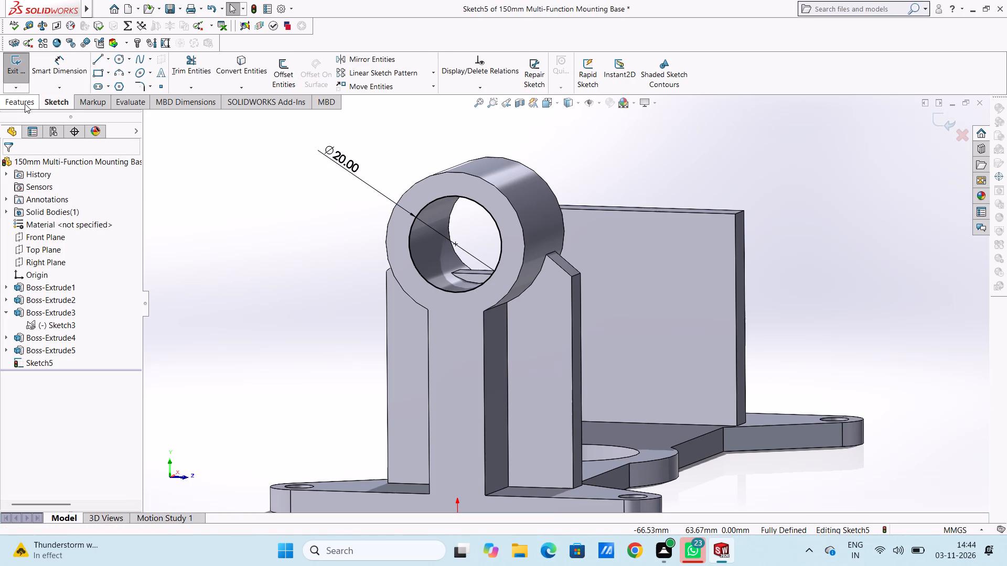
click(181, 67)
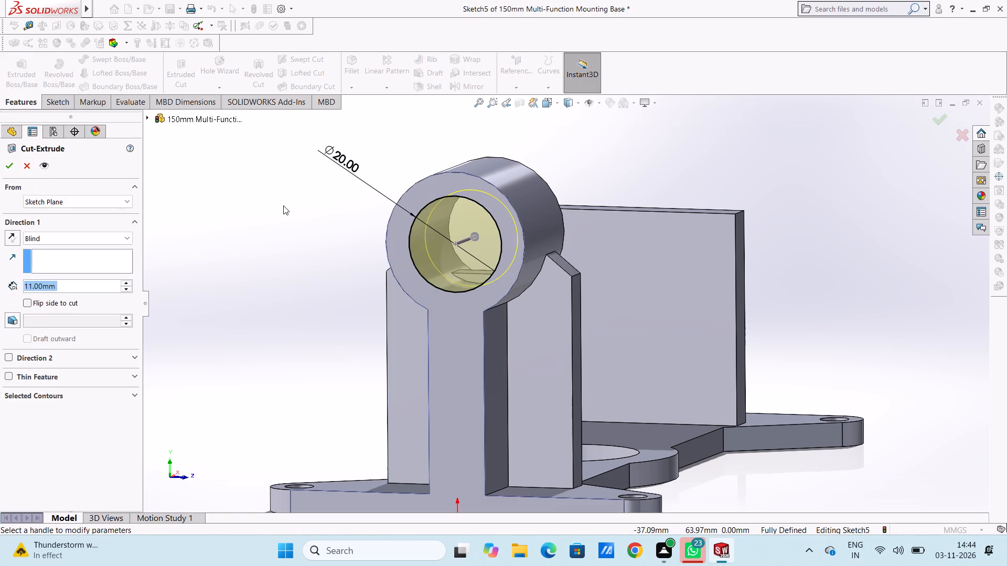
click(89, 237)
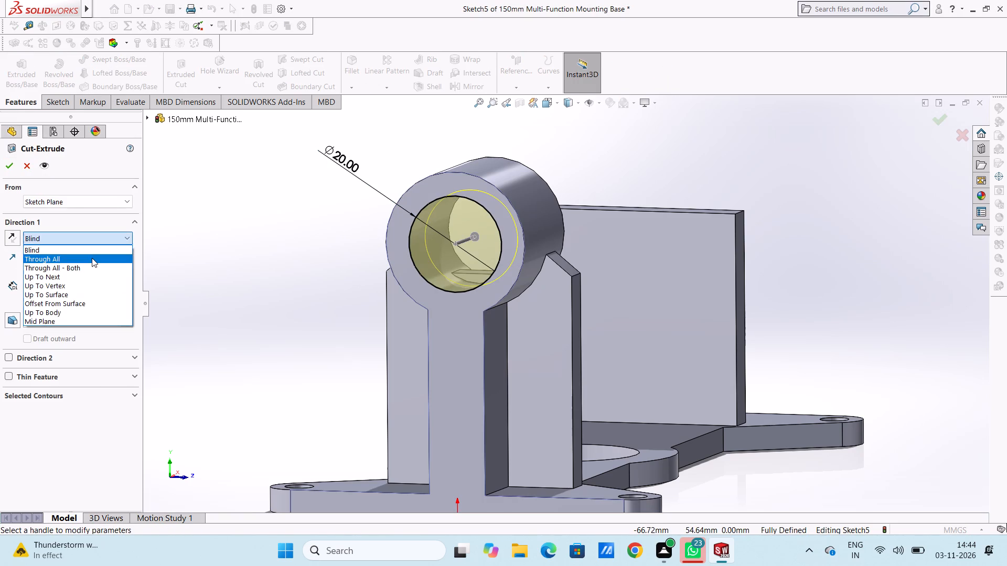
click(92, 258)
middle_drag(326, 252, 306, 254)
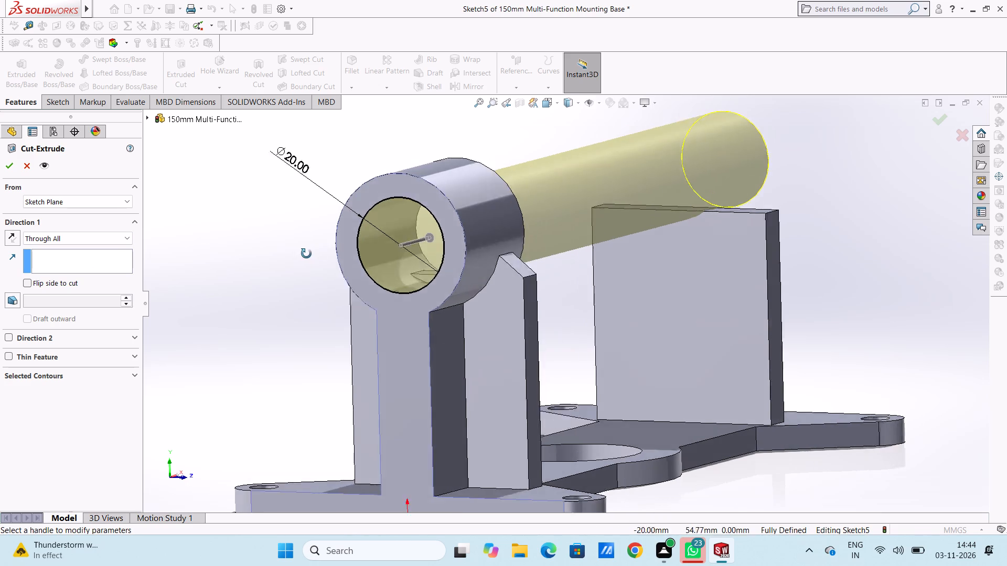
middle_drag(306, 254, 293, 254)
click(120, 236)
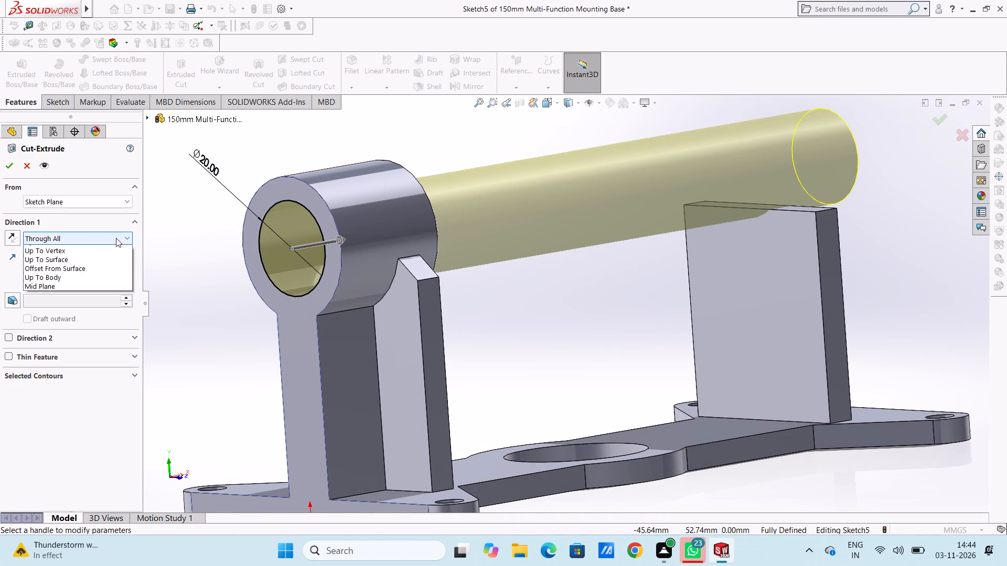
click(84, 253)
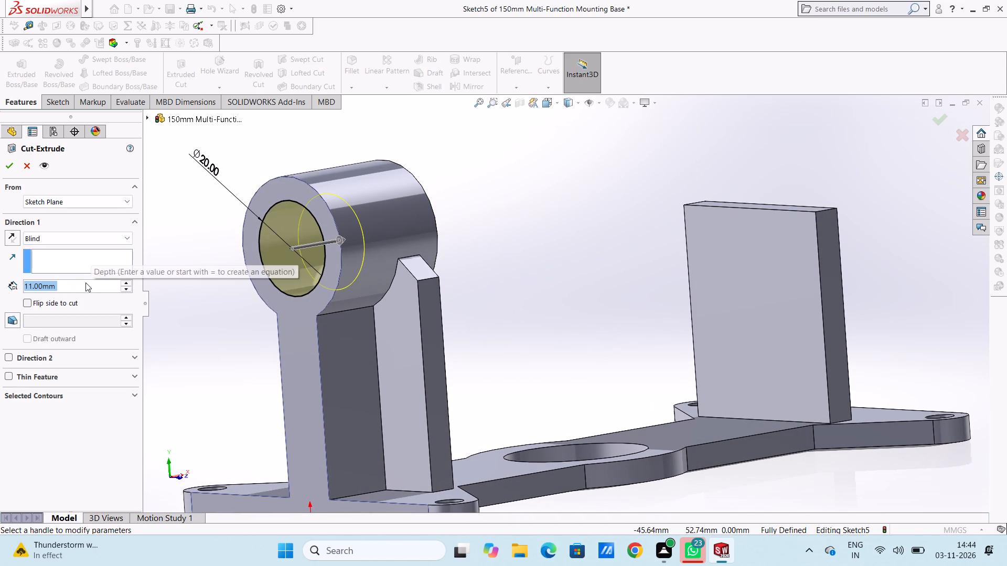
text(30)
key(Return)
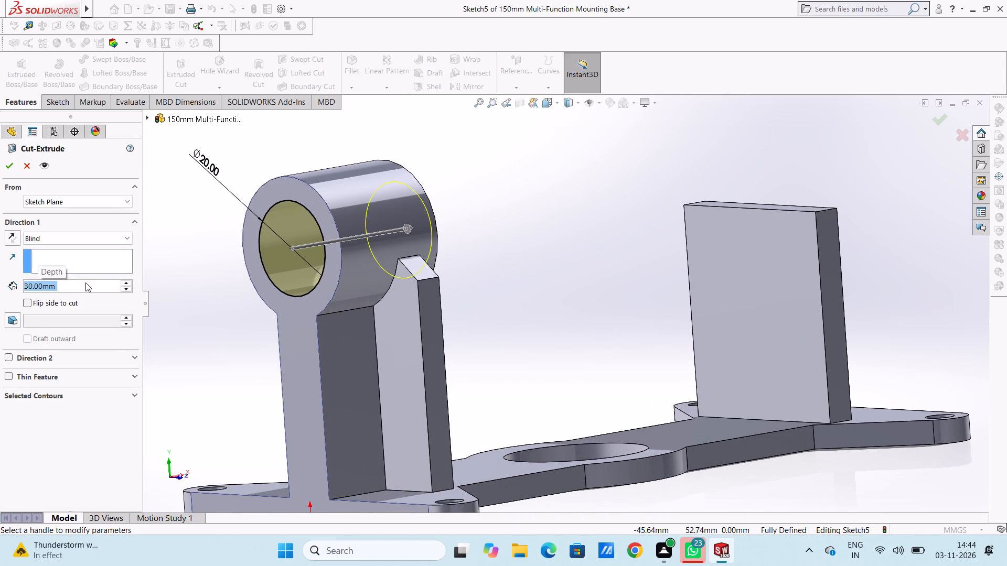
text(50)
key(Return)
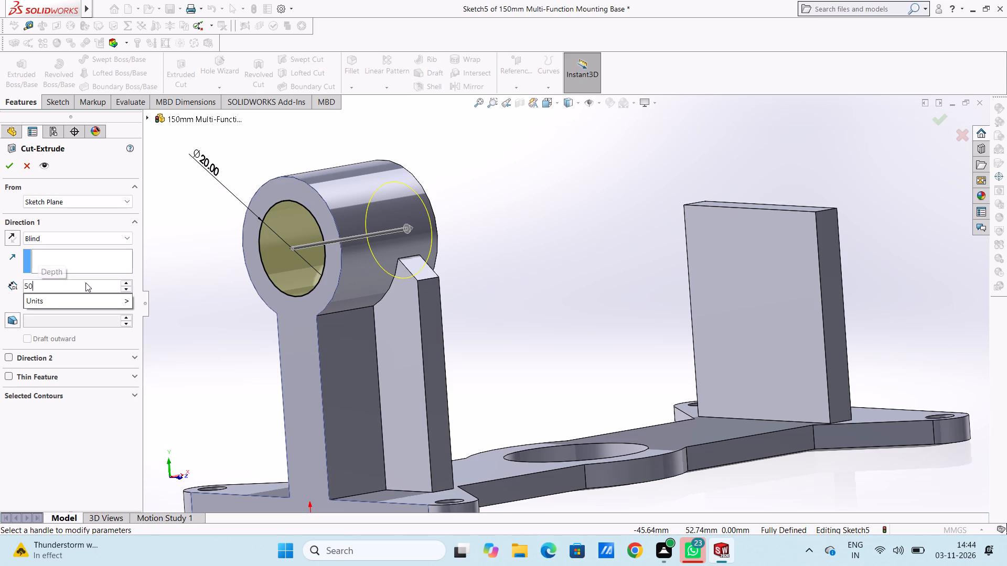
click(12, 168)
click(206, 243)
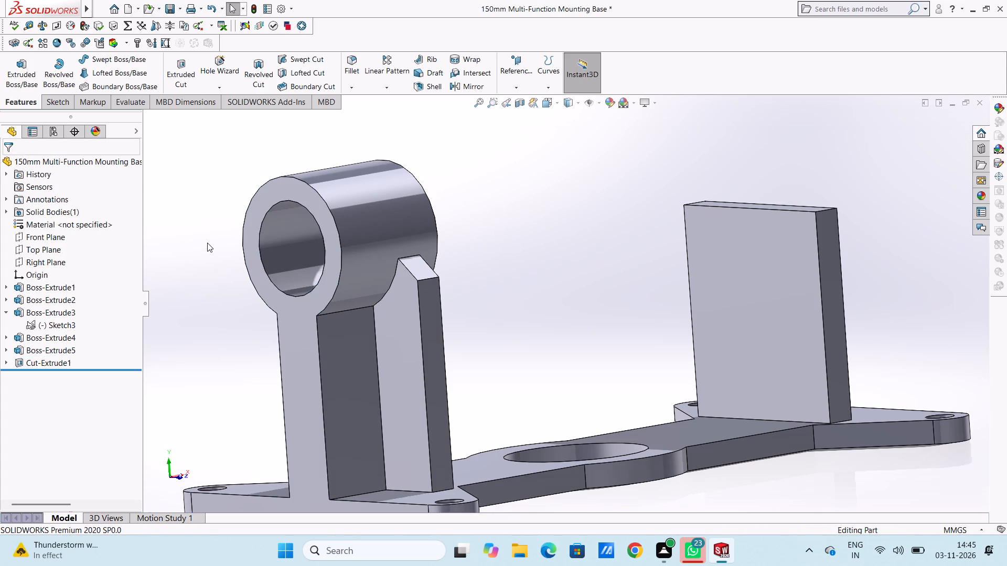
Examine the bracket from both ends and from above, checking the bore through the ring and the opposite upright plate.
scroll(207, 243, up, 4)
middle_drag(241, 260, 266, 261)
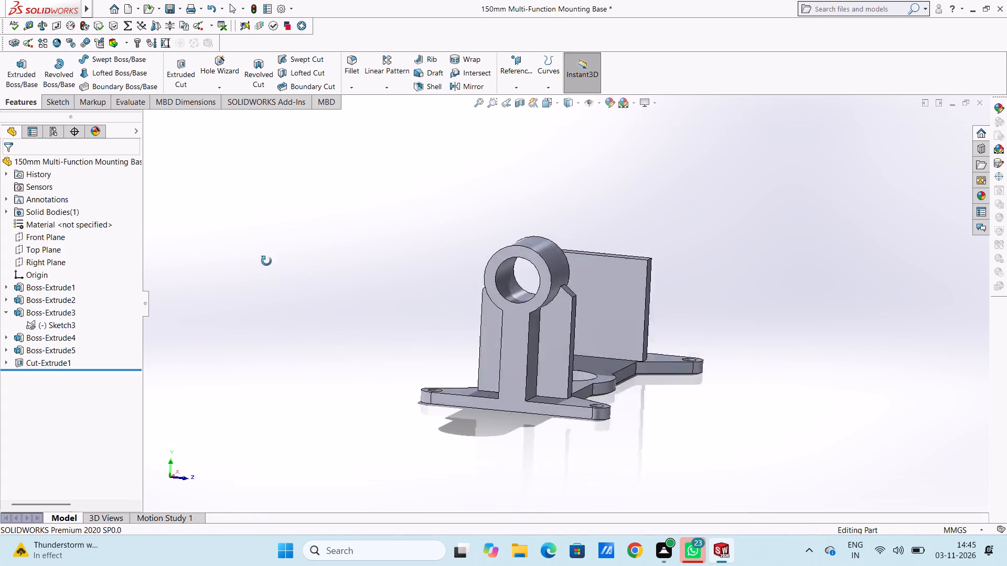
middle_drag(266, 261, 256, 281)
middle_drag(331, 336, 260, 334)
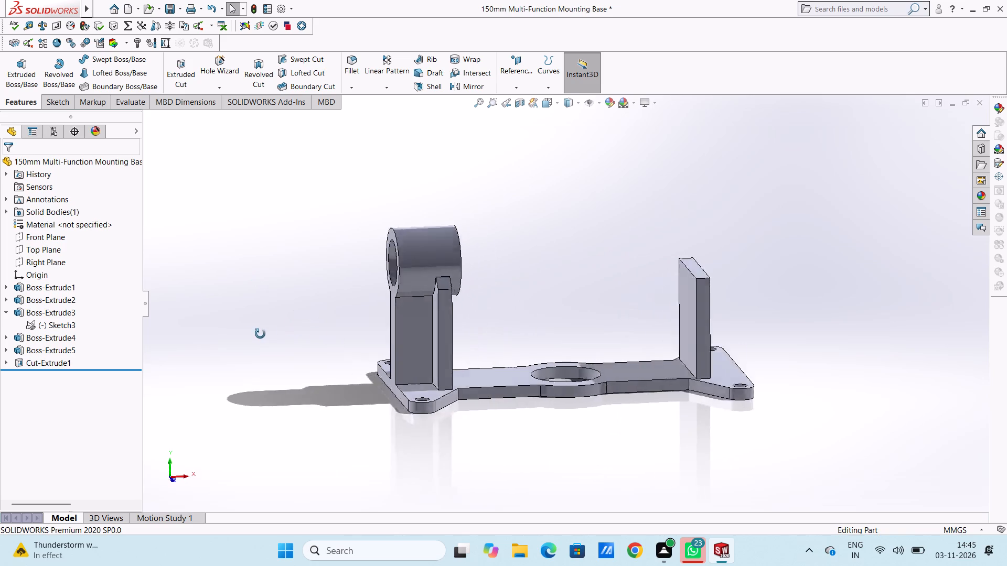
middle_drag(260, 334, 276, 366)
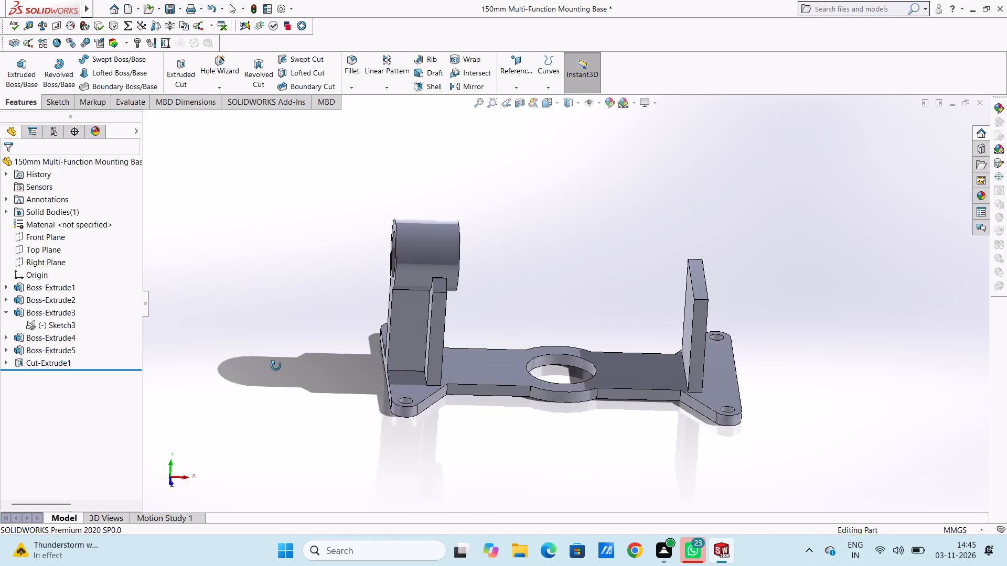
middle_drag(276, 366, 242, 334)
middle_drag(330, 270, 409, 274)
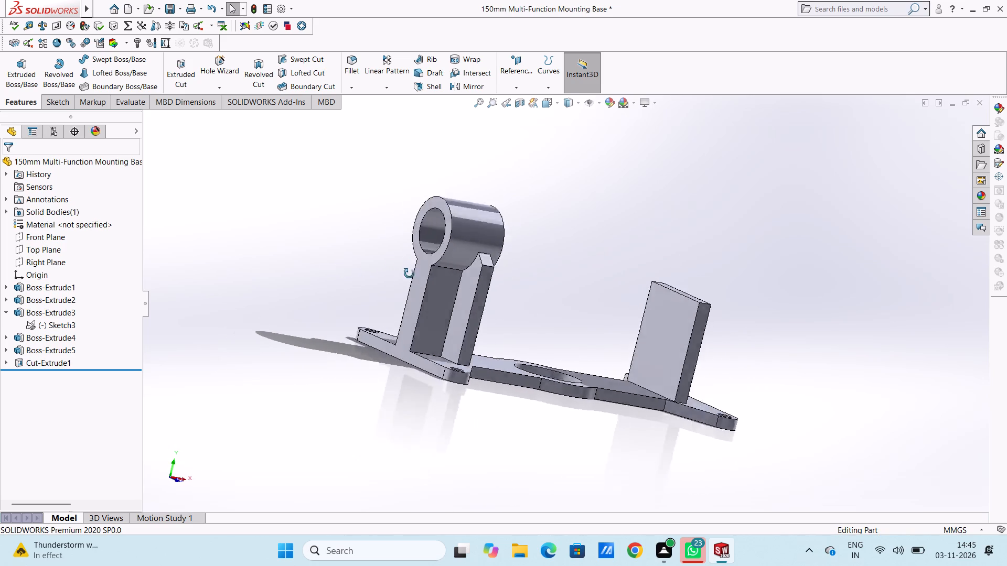
middle_drag(409, 274, 316, 287)
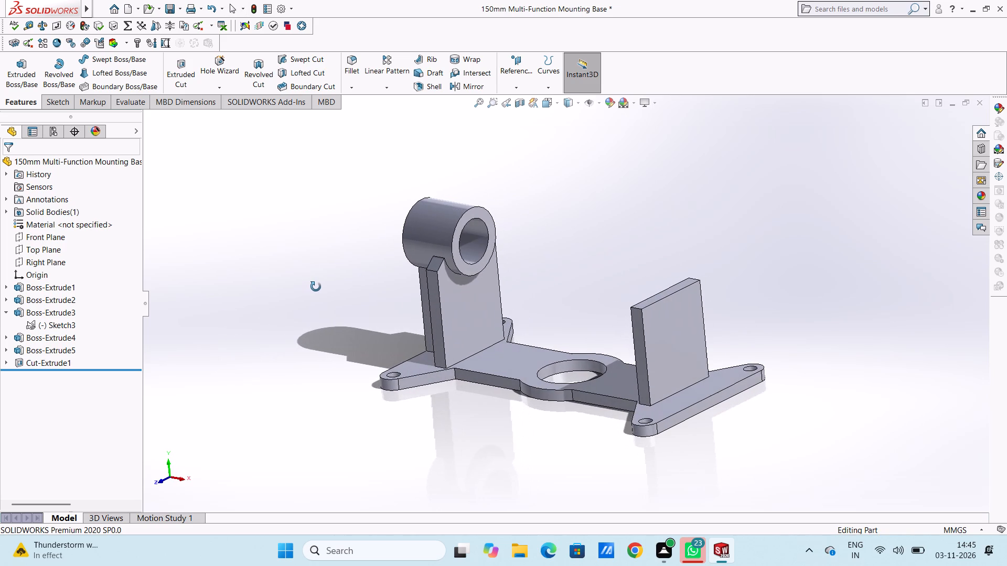
middle_drag(316, 287, 324, 285)
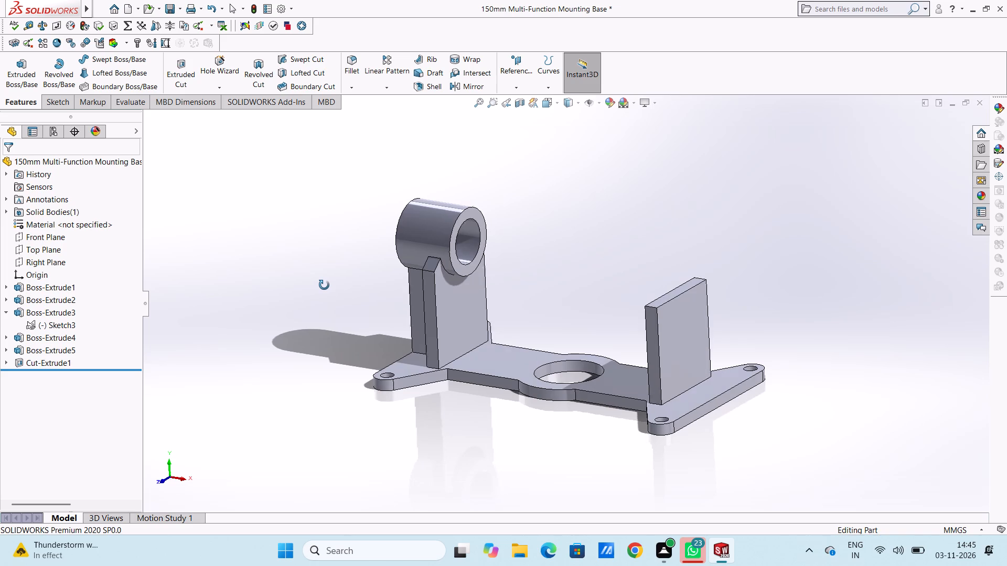
middle_drag(324, 285, 314, 286)
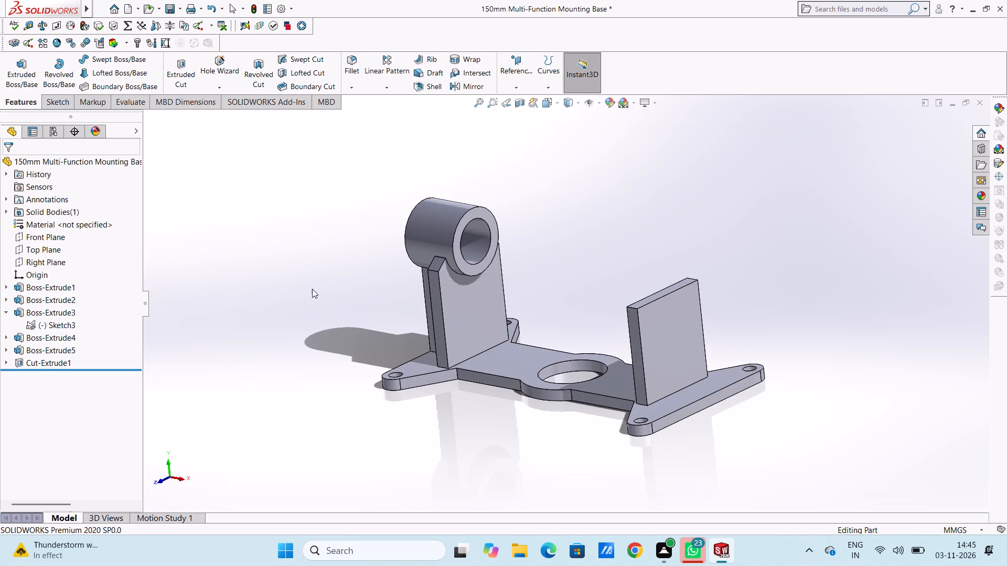
Start a sketch on the opposite upright plate's outer face and draw a vertical line about 56 mm long from the origin.
key(ctrl+4)
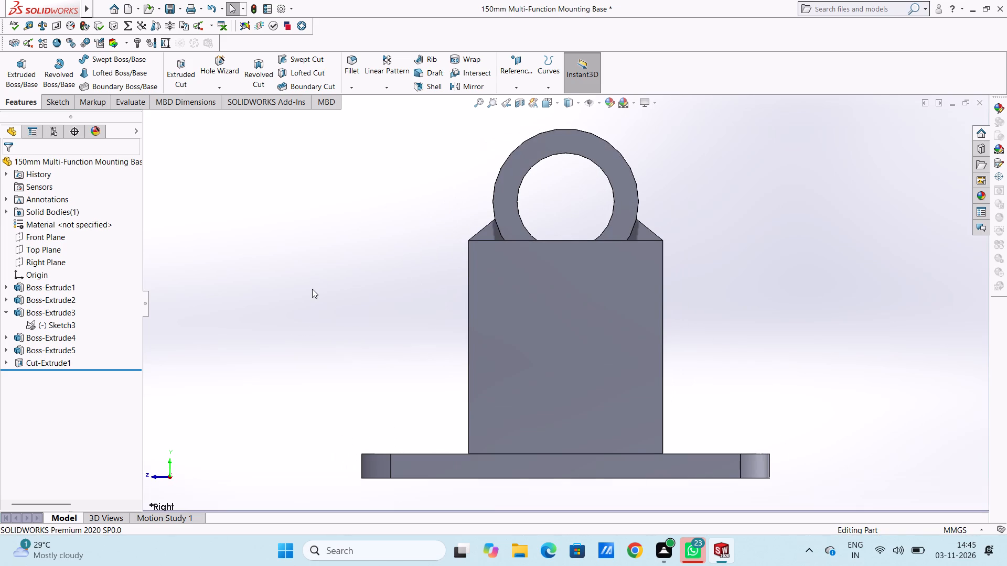
scroll(515, 268, up, 3)
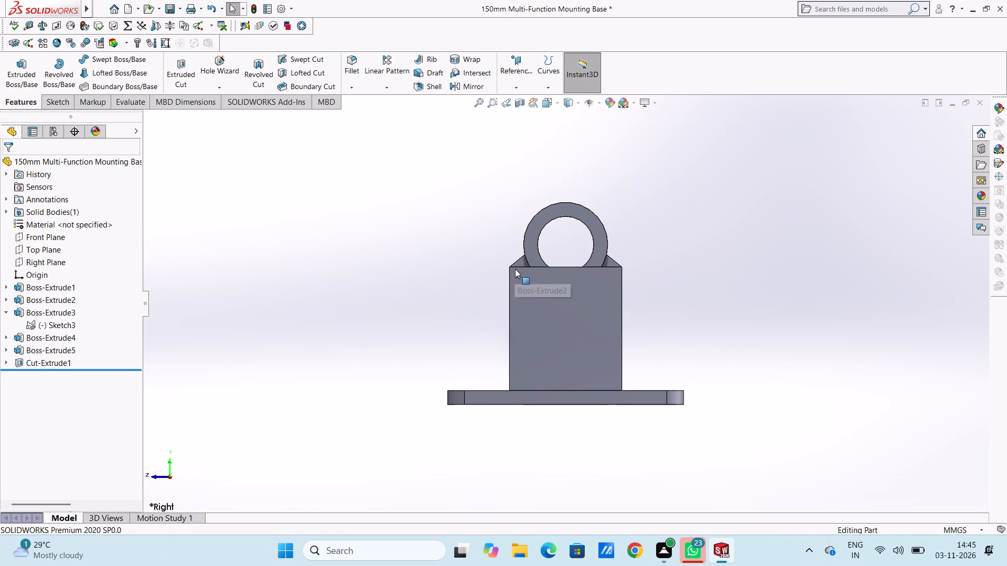
scroll(586, 323, down, 2)
click(579, 304)
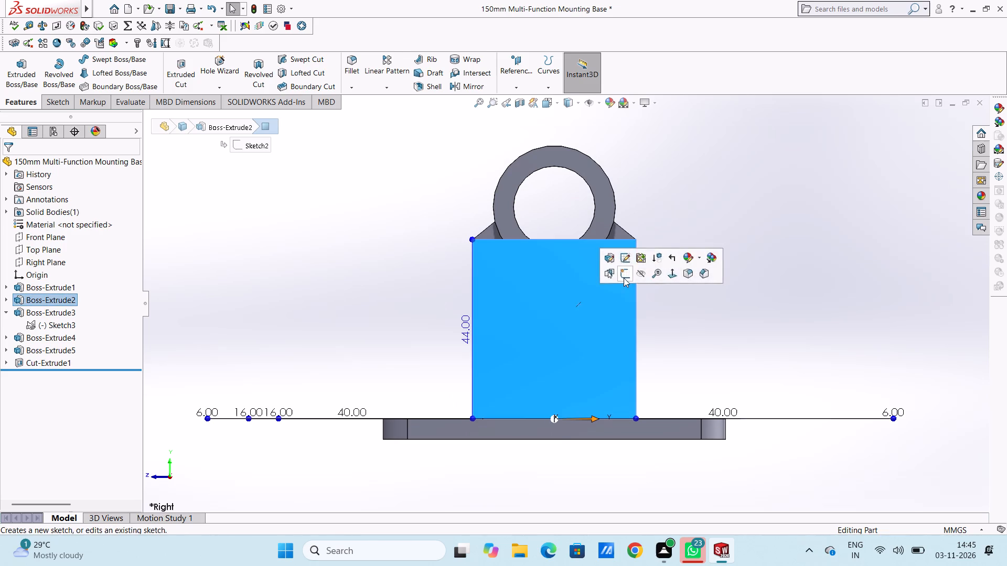
click(624, 278)
click(696, 287)
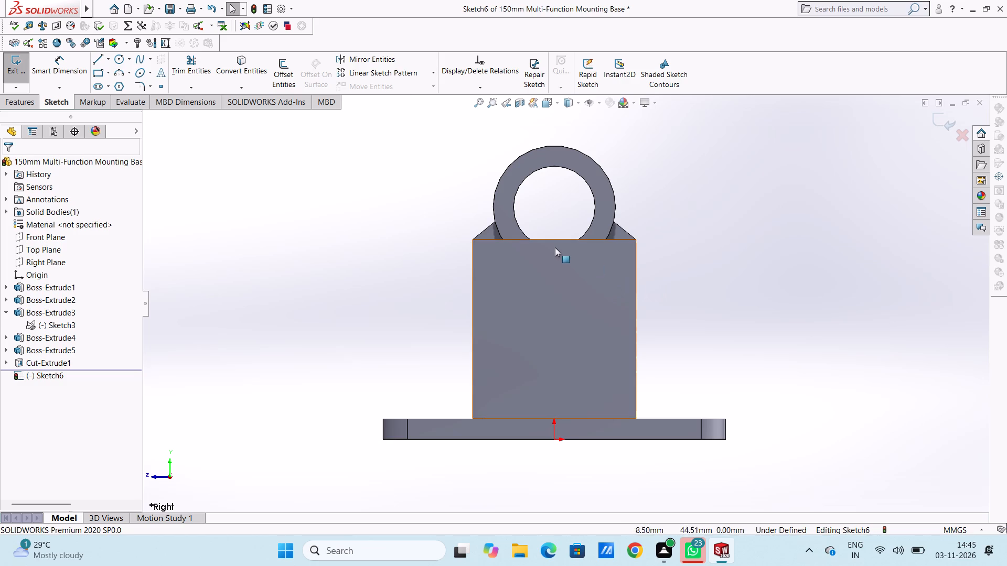
click(98, 61)
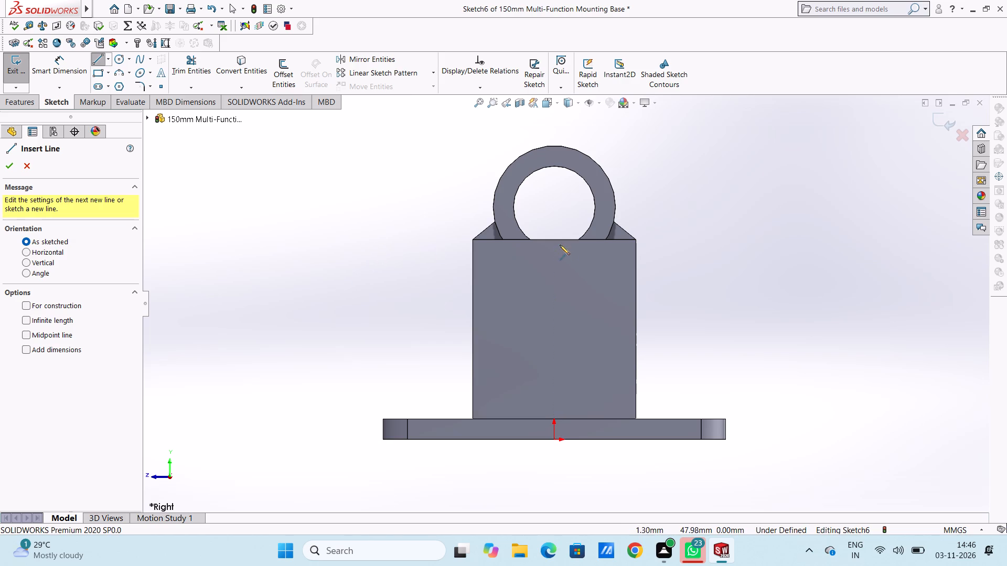
click(553, 442)
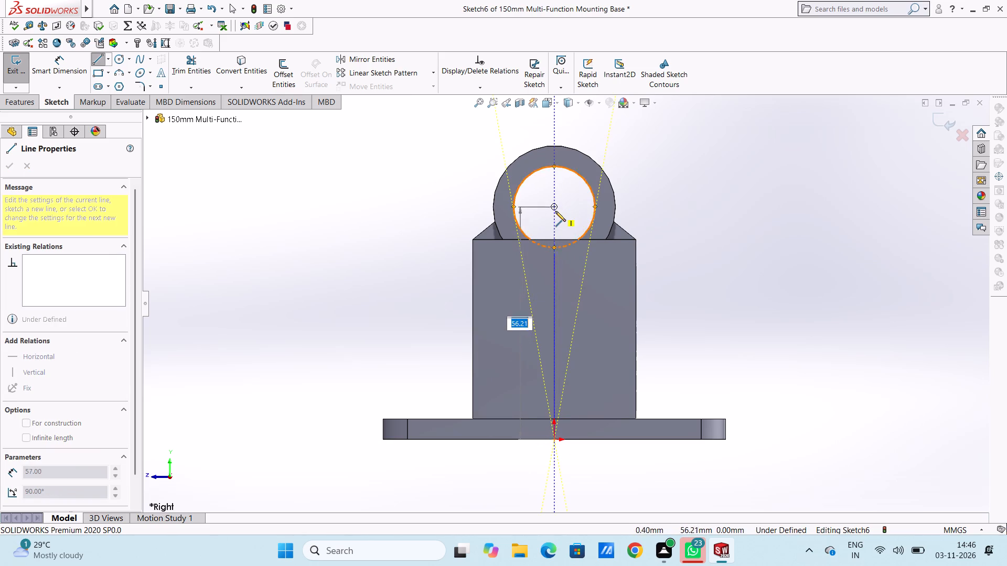
click(554, 213)
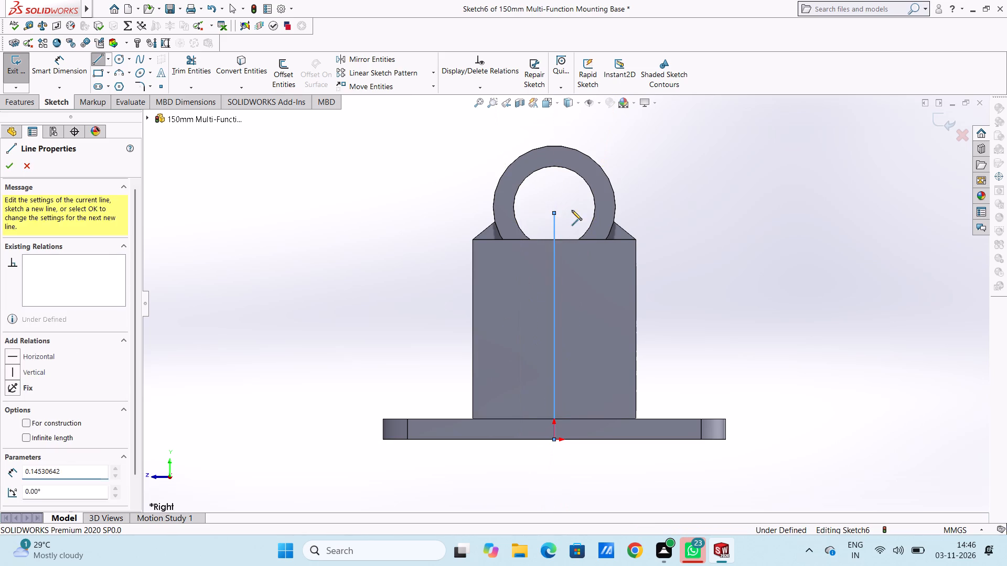
right_click(674, 165)
click(682, 172)
click(670, 186)
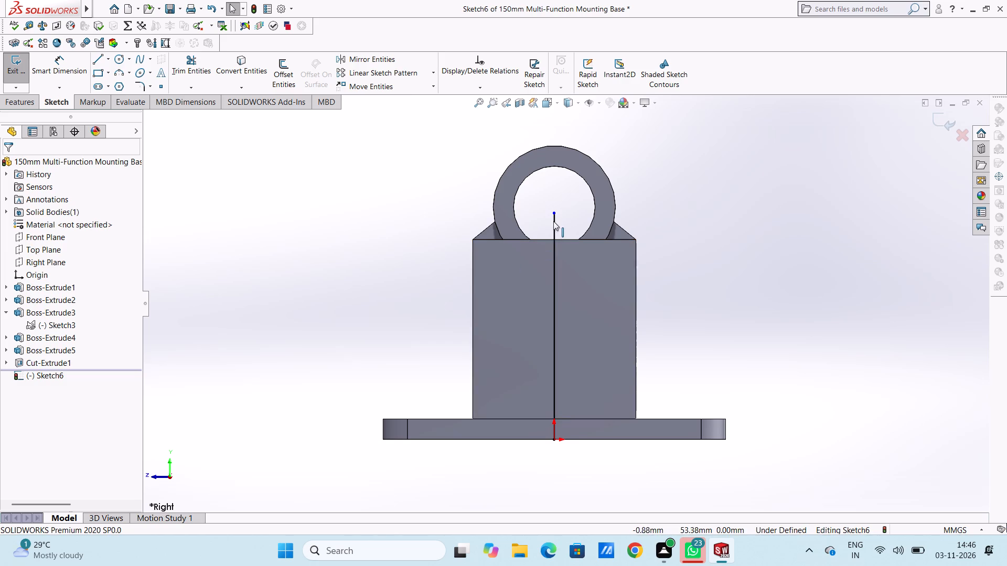
Dimension the vertical line's length and set it to 54 mm.
click(72, 60)
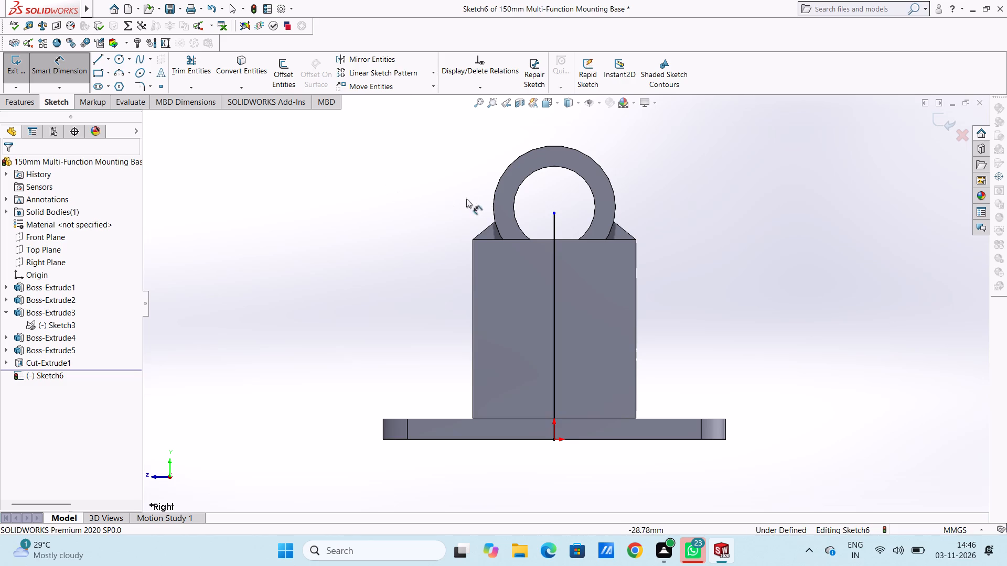
click(554, 221)
click(885, 265)
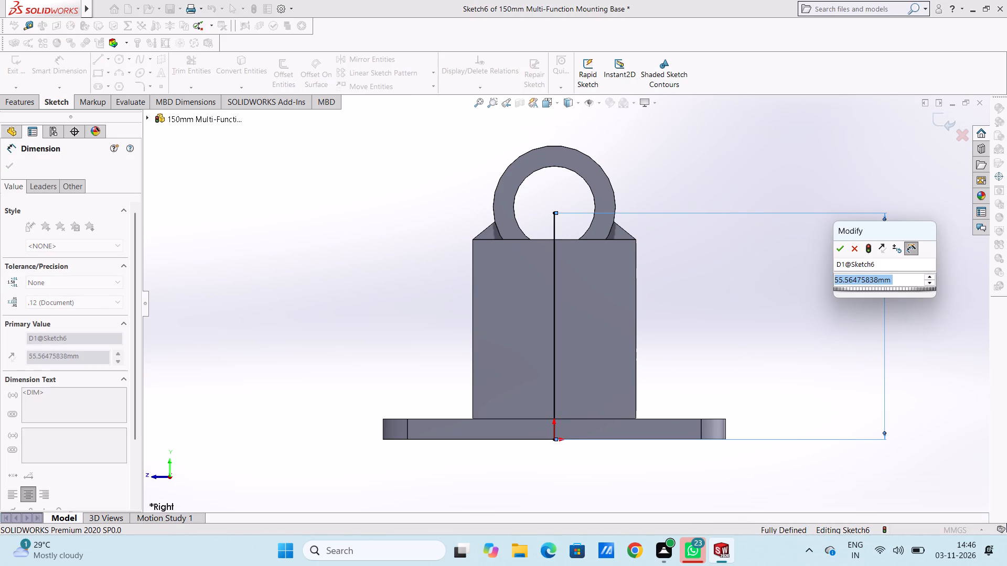
text(54)
key(Return)
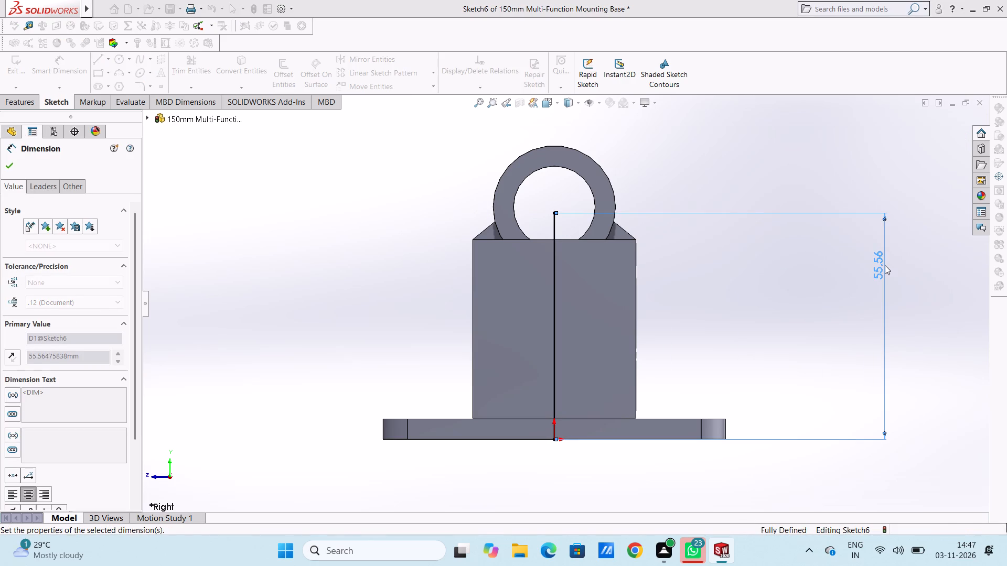
click(679, 184)
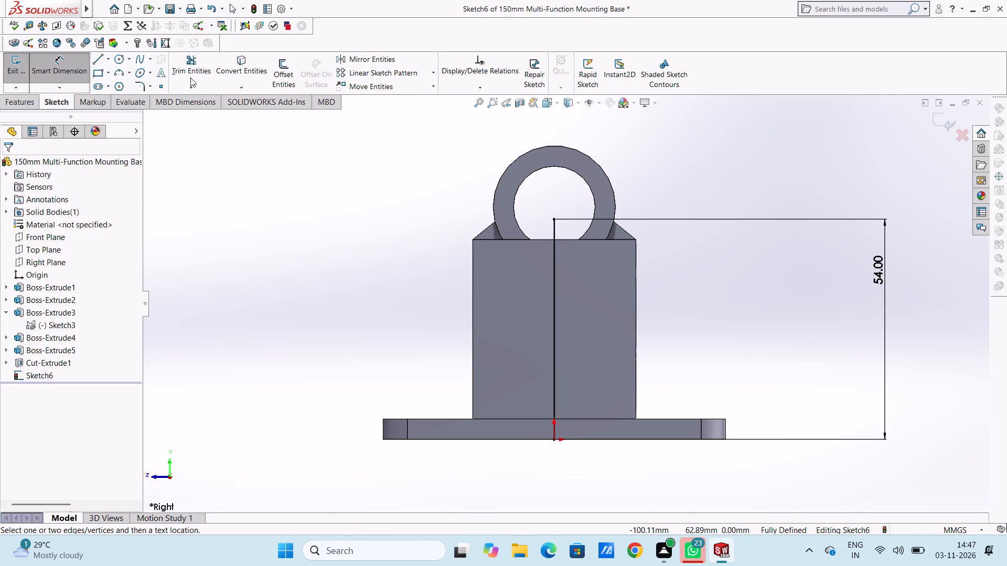
Offset the vertical line 6 mm bi-directionally to create a parallel line on each side.
click(278, 74)
click(556, 283)
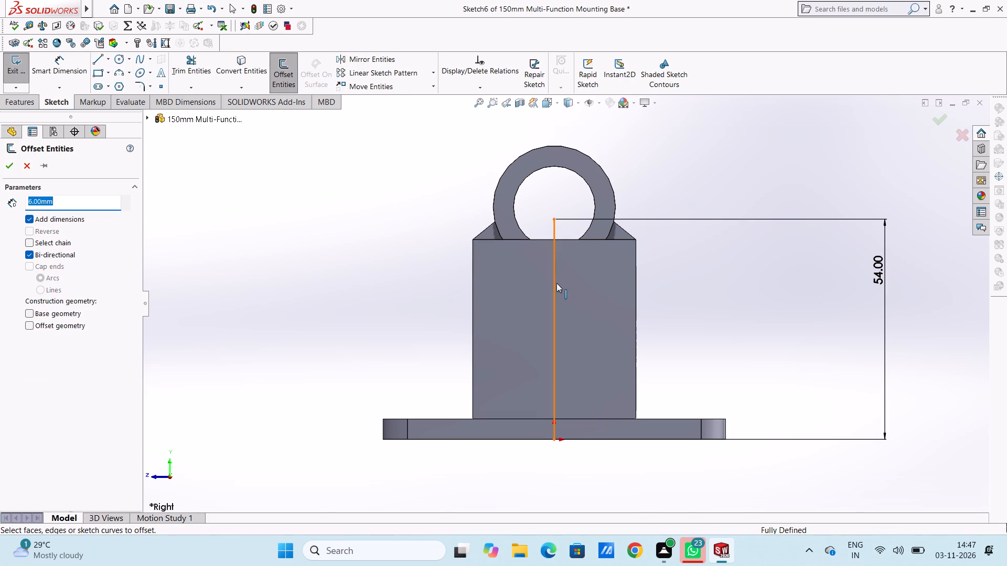
click(9, 168)
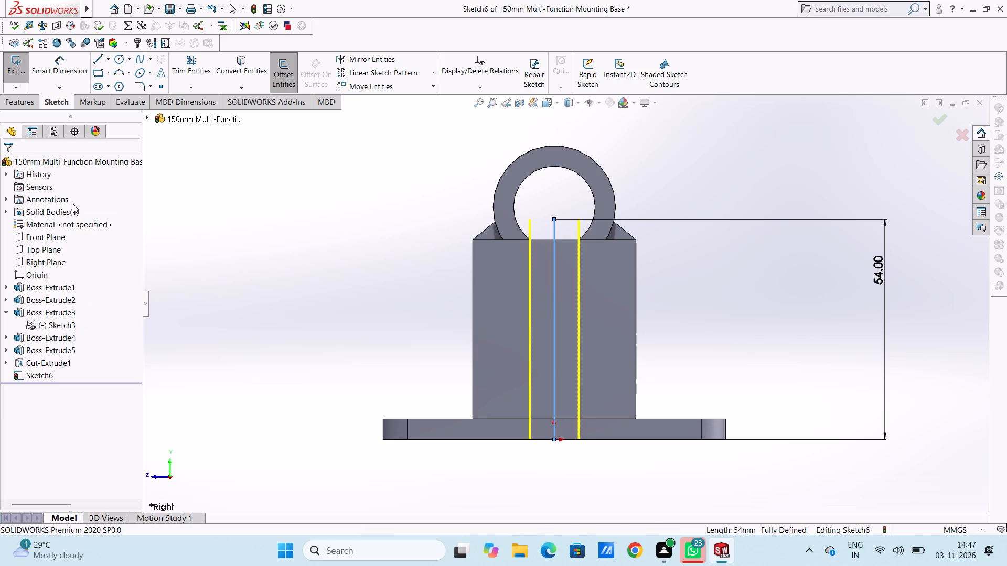
click(285, 291)
Join the upper ends of the two offset lines with a horizontal line.
click(99, 60)
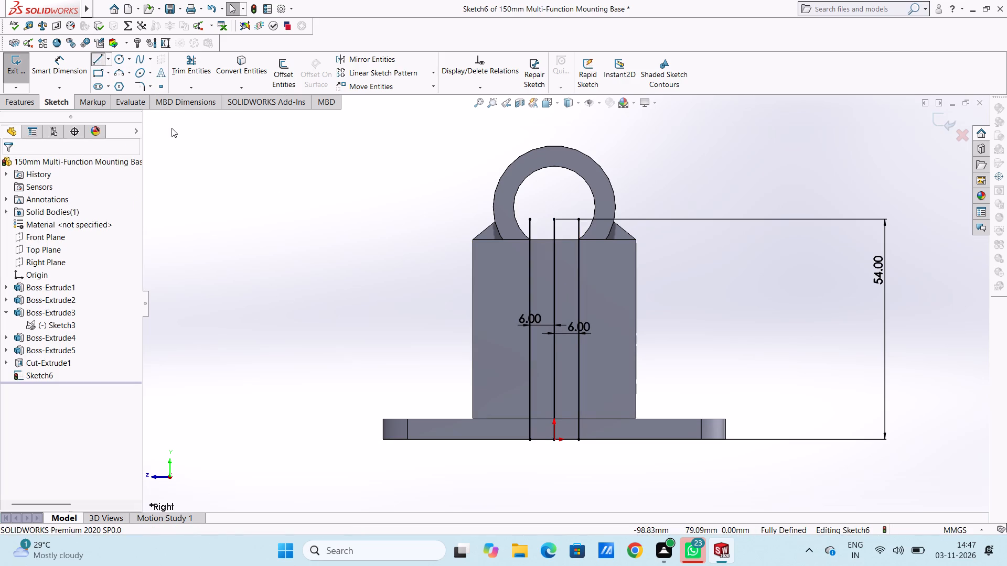
scroll(565, 217, down, 4)
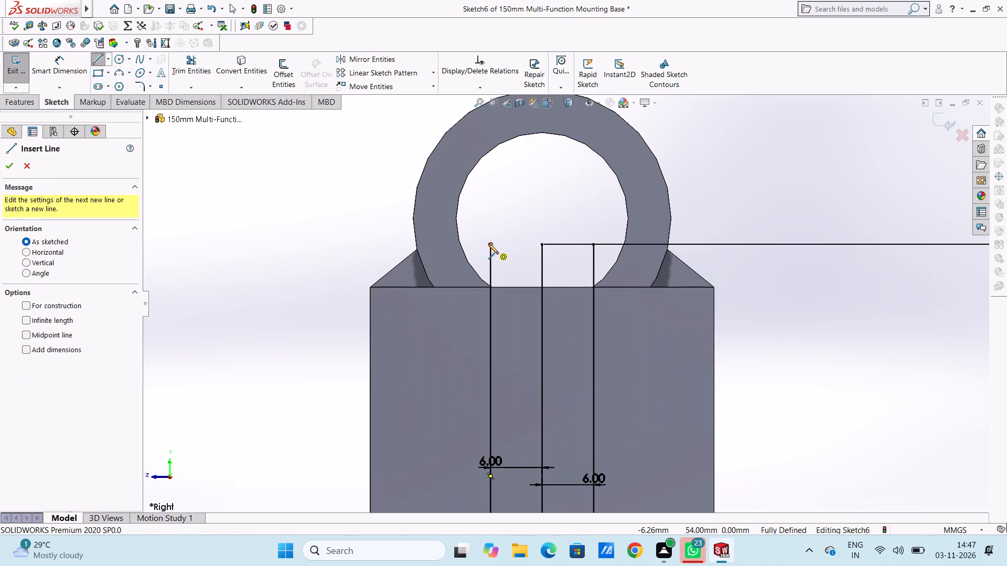
click(488, 244)
click(593, 245)
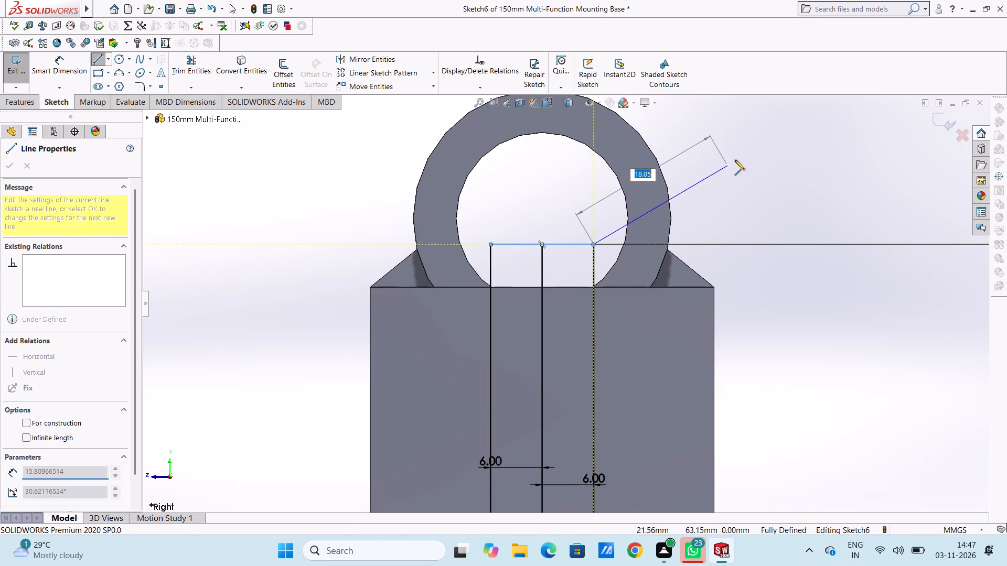
right_click(735, 160)
double_click(743, 164)
scroll(740, 169, up, 4)
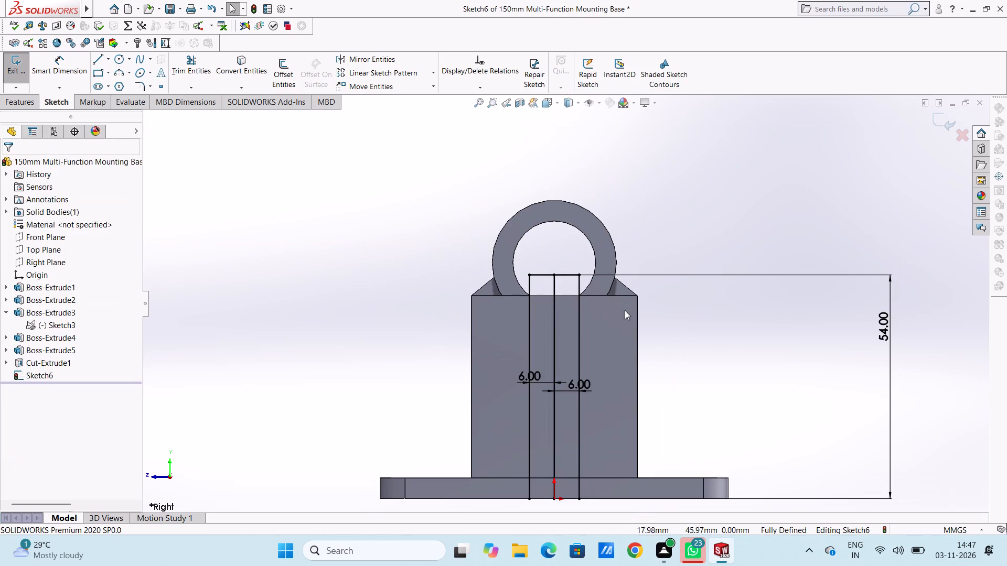
Delete the original vertical centre line from between the two offset lines.
click(553, 327)
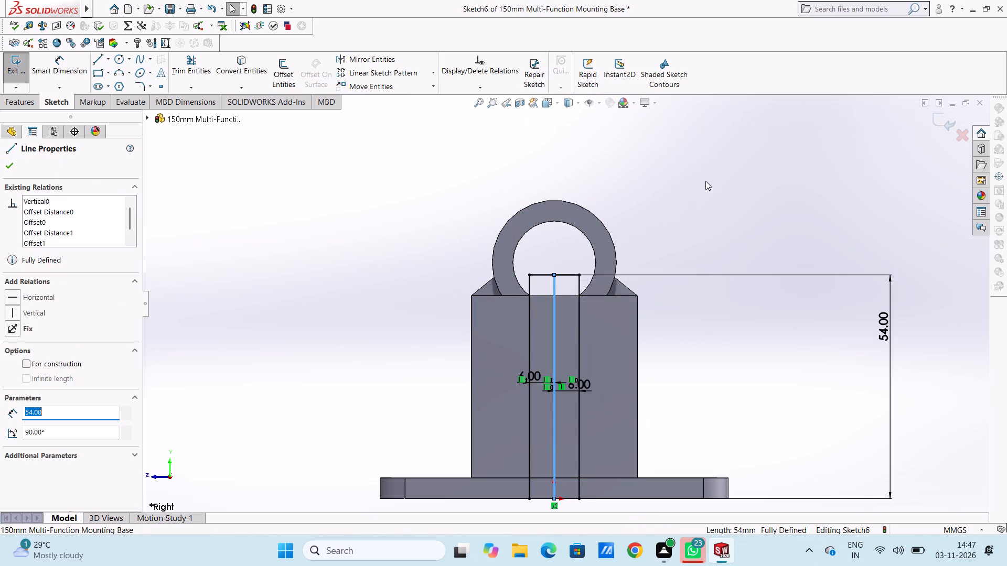
right_click(735, 144)
click(754, 269)
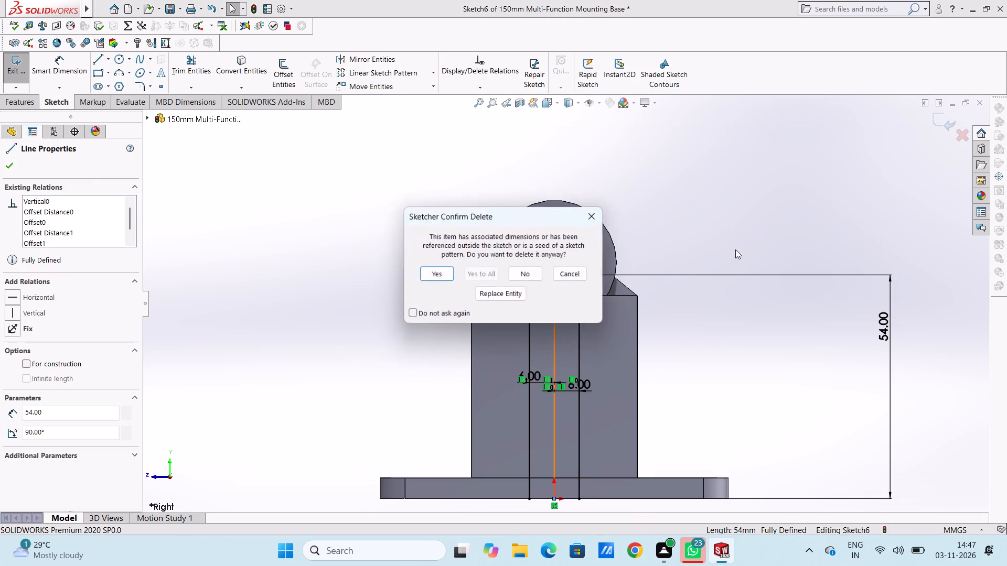
scroll(735, 249, up, 4)
click(440, 273)
scroll(435, 277, up, 5)
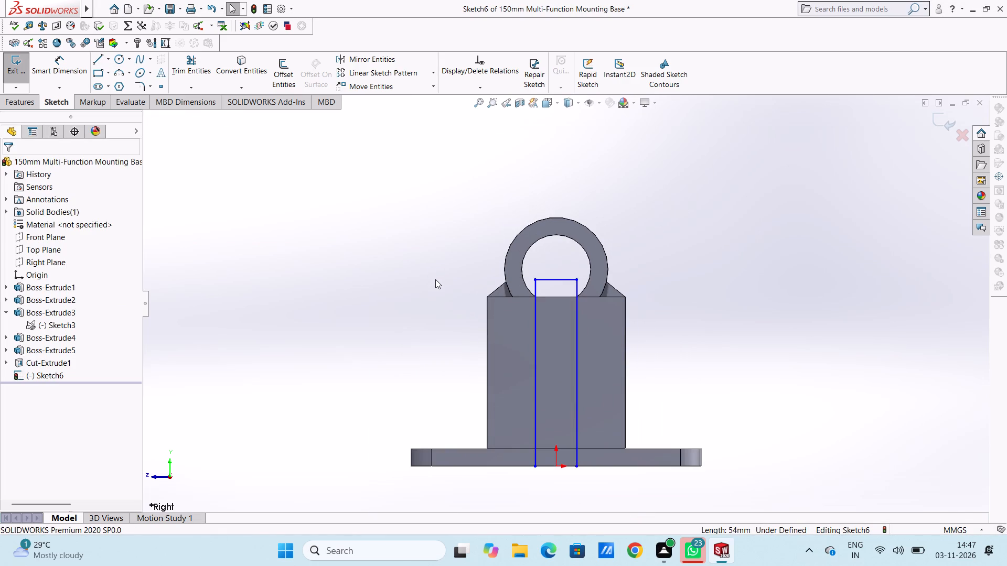
Close the profile with a horizontal line joining the lower ends of the two offset lines at the base's bottom edge.
click(97, 61)
scroll(551, 488, down, 3)
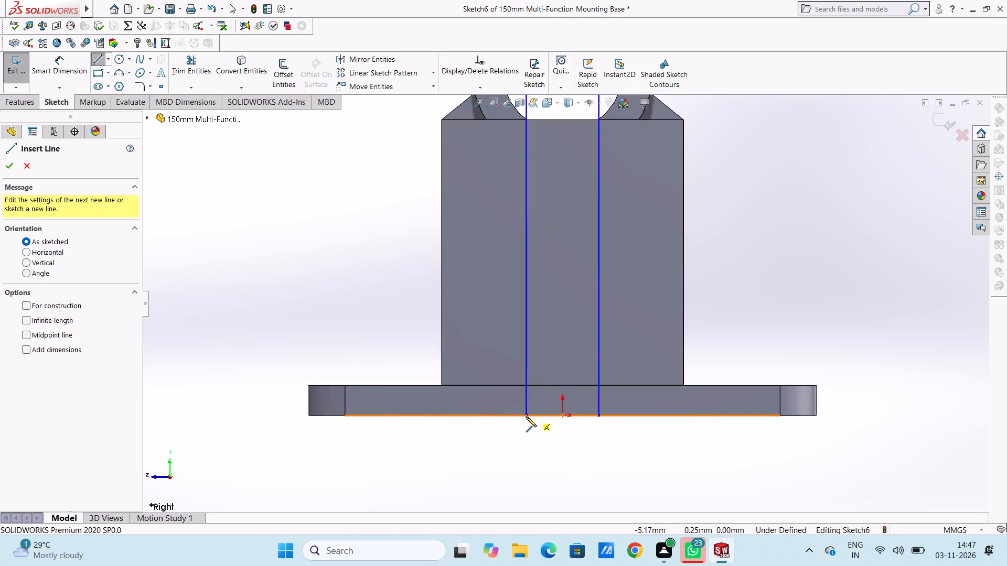
click(526, 417)
click(599, 418)
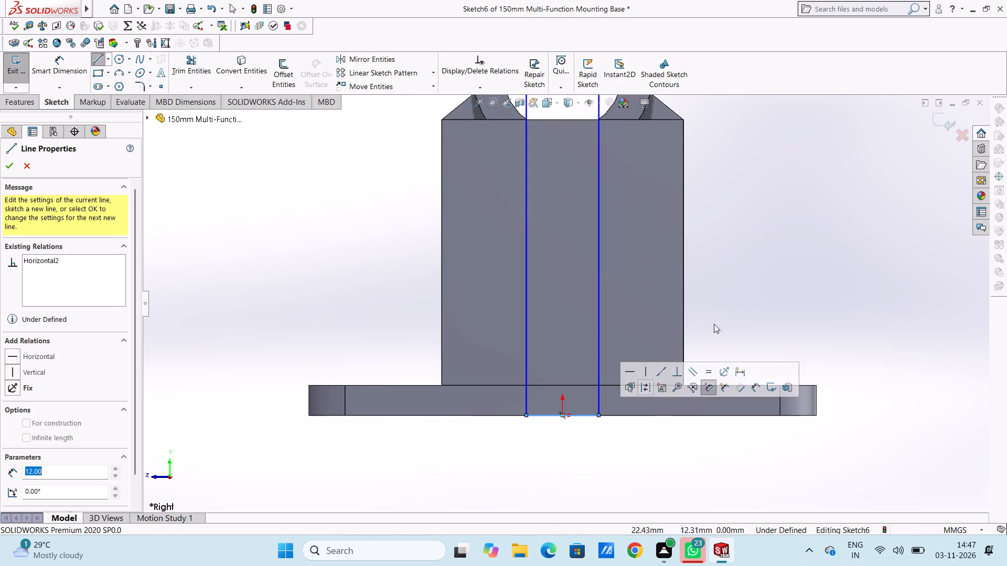
right_click(776, 225)
double_click(784, 229)
scroll(765, 240, up, 4)
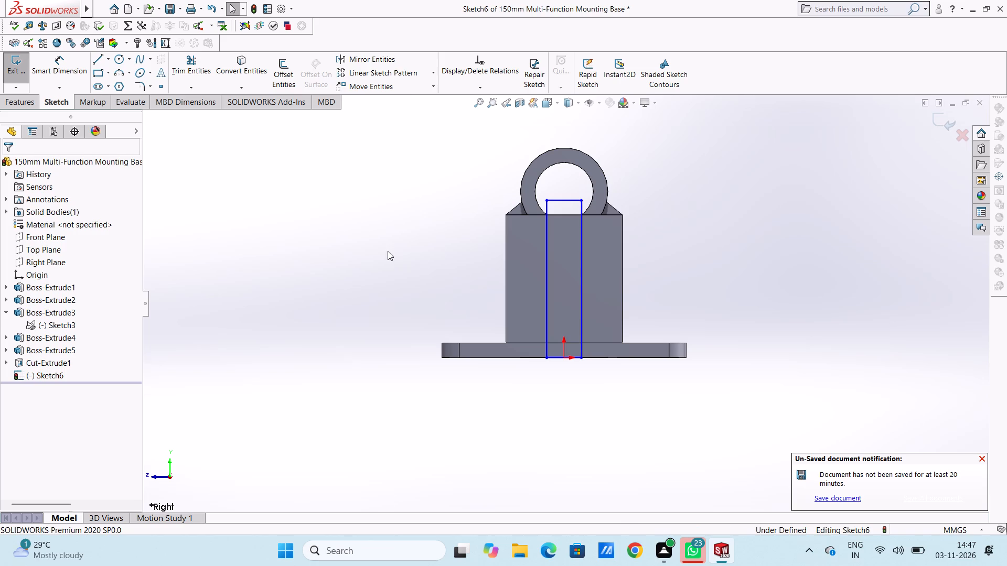
Dimension the height of the profile's top line above the base's bottom edge.
click(76, 66)
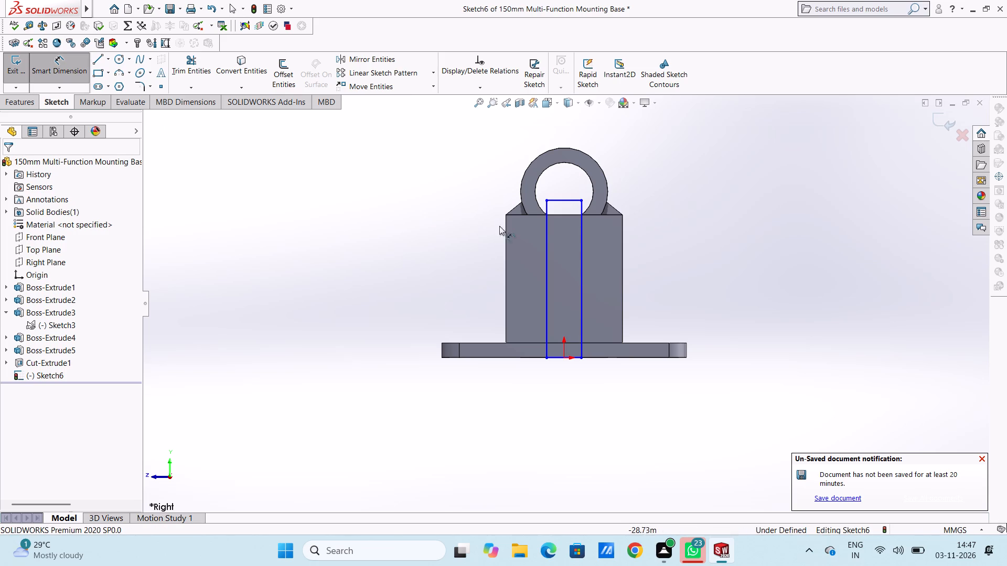
click(572, 203)
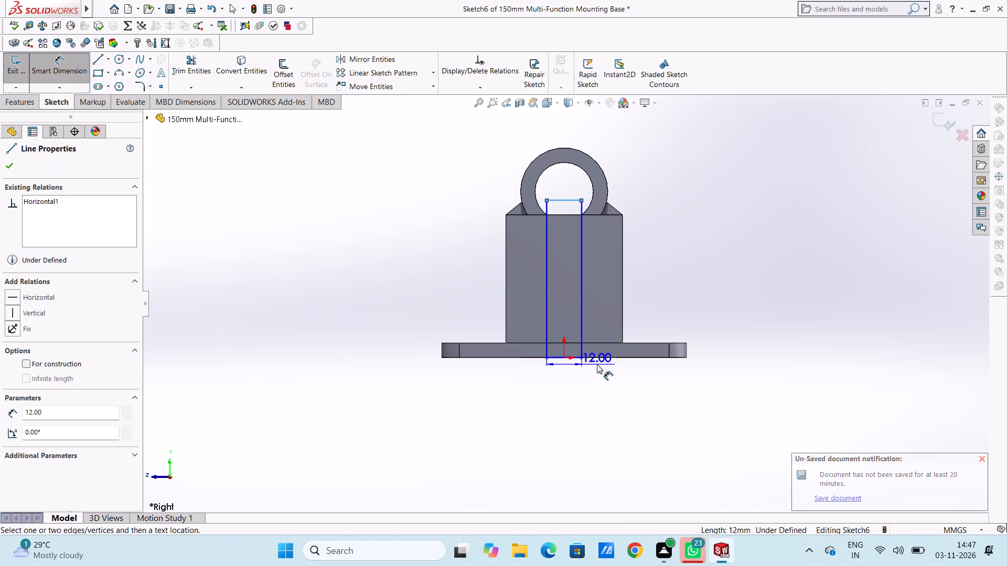
click(598, 358)
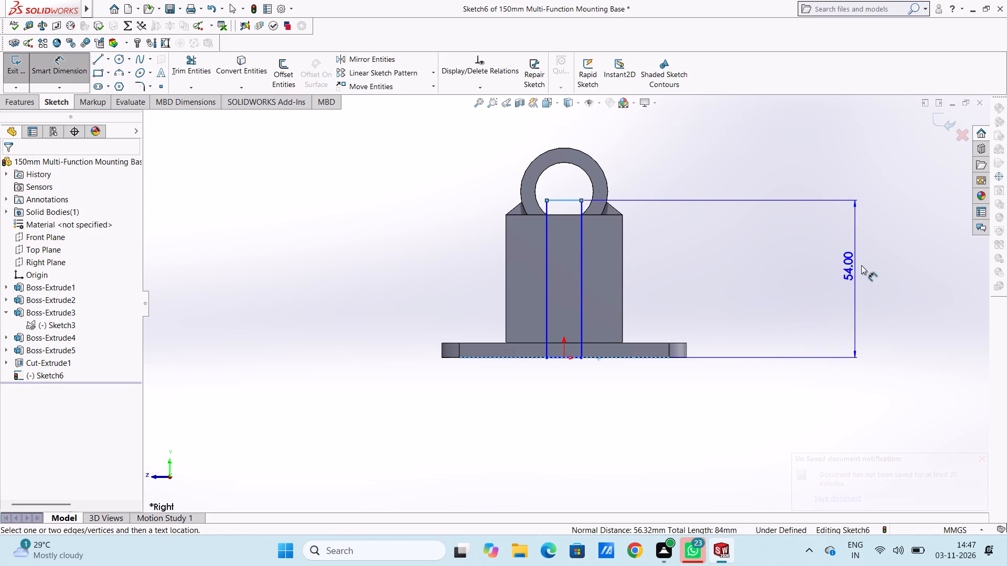
click(865, 264)
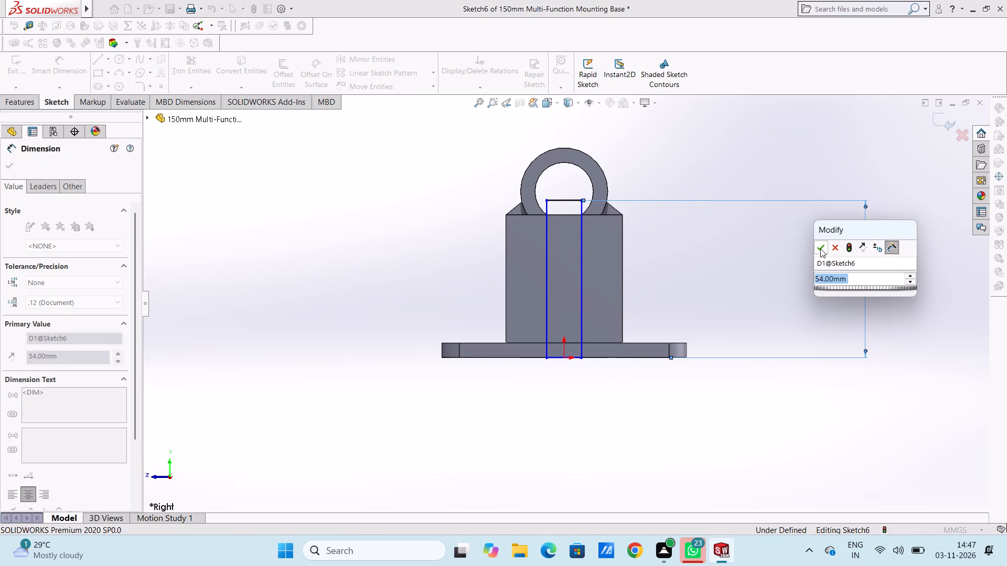
click(819, 248)
click(760, 256)
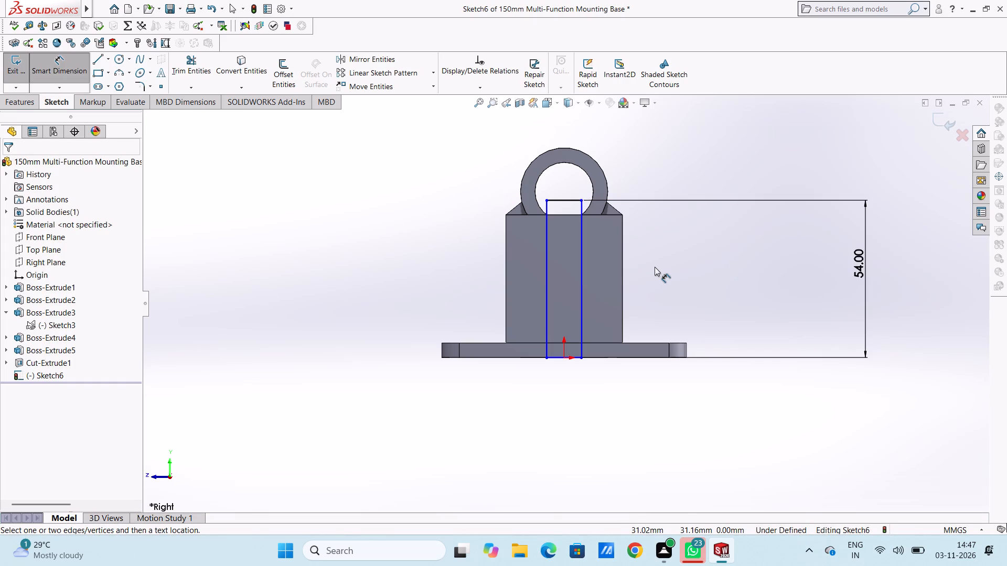
Dimension the horizontal distance from the origin to each of the profile's two vertical side lines.
click(565, 359)
click(583, 324)
click(760, 462)
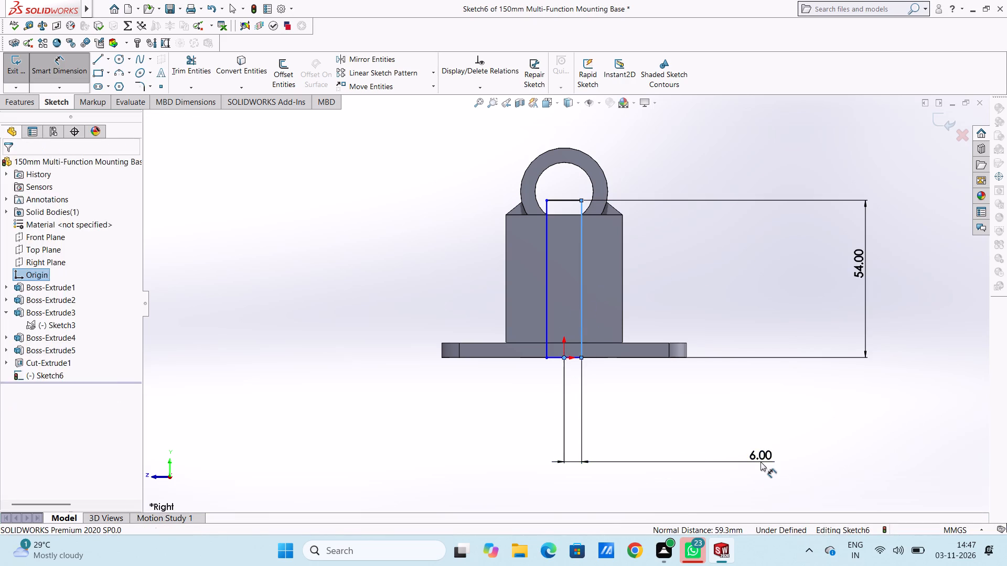
click(718, 447)
click(700, 435)
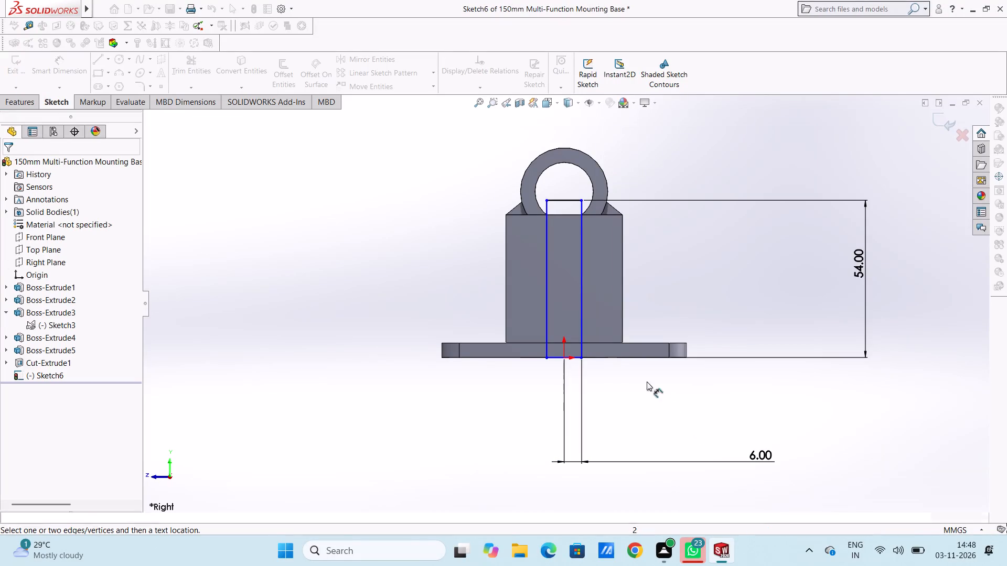
click(544, 293)
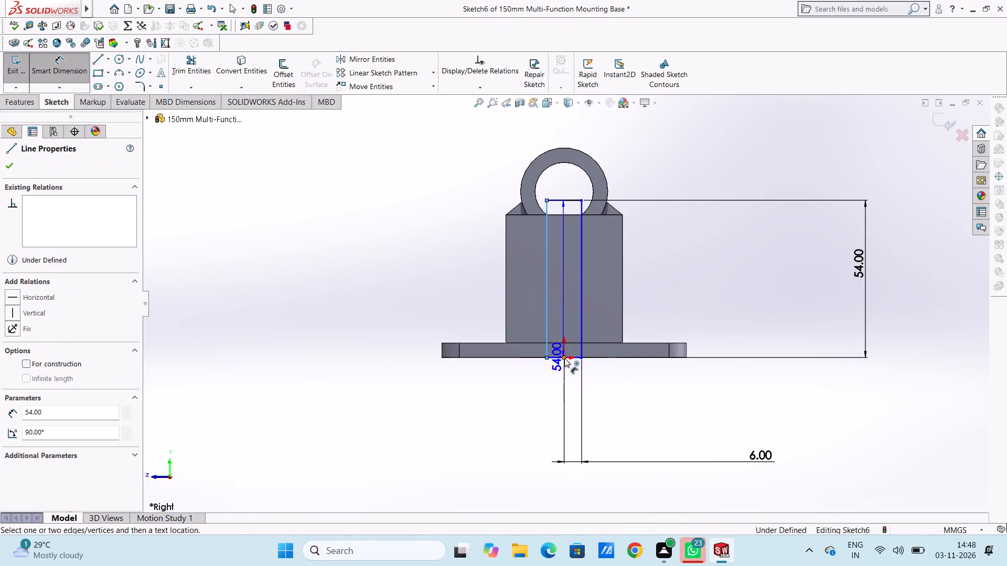
click(564, 358)
click(445, 472)
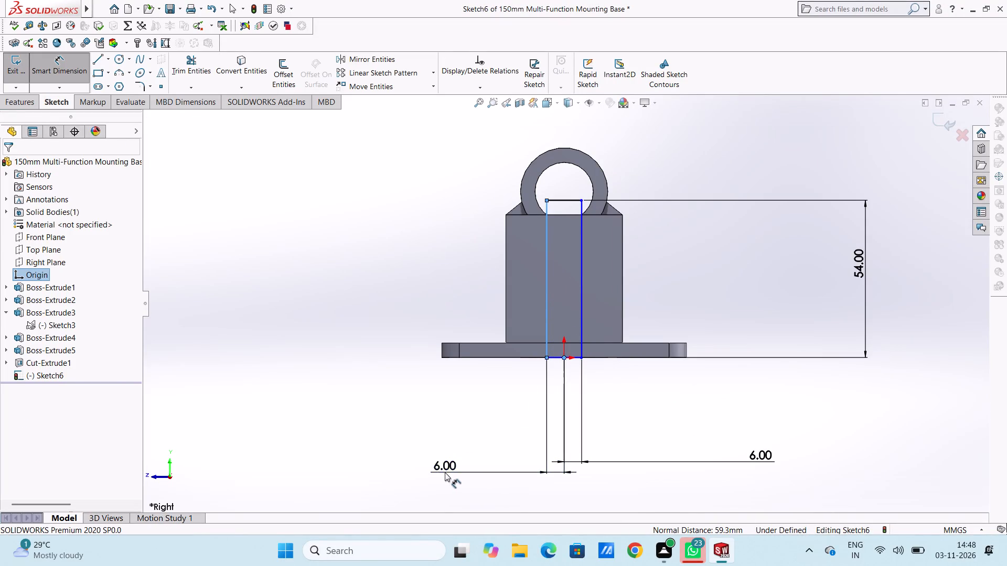
click(402, 459)
click(410, 427)
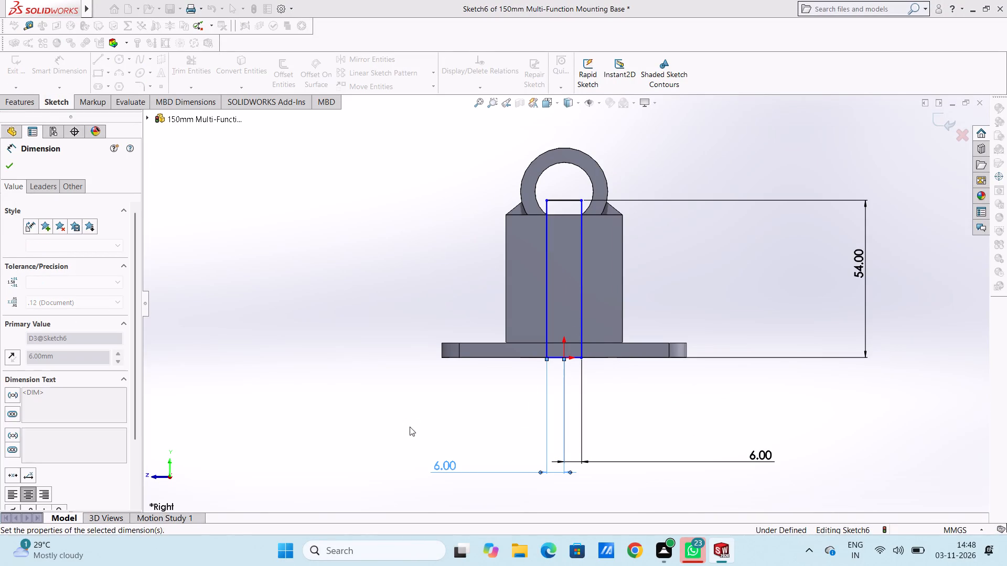
Dimension the vertical distance between the upright plate's lower edge and the profile's bottom line.
click(538, 342)
click(561, 358)
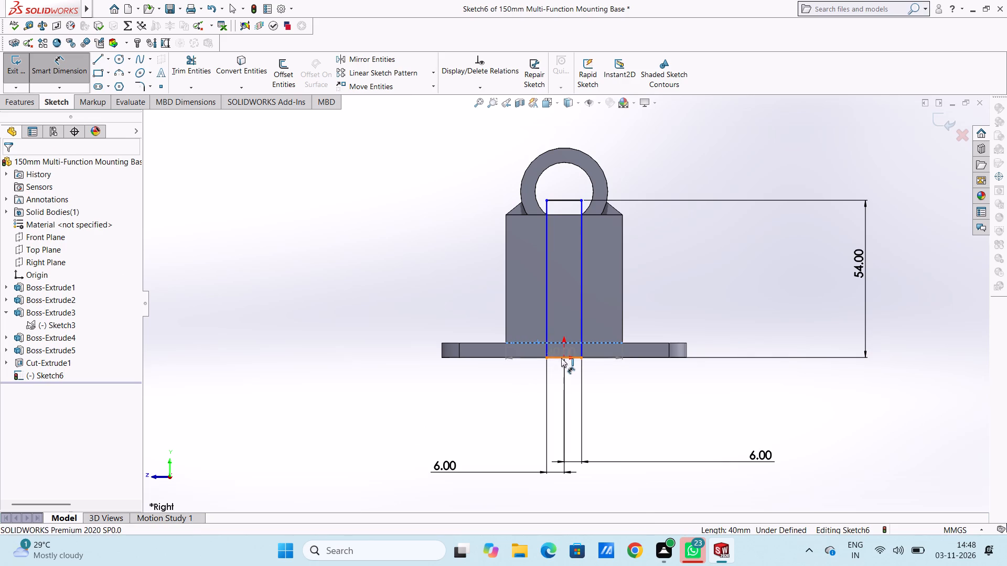
click(370, 412)
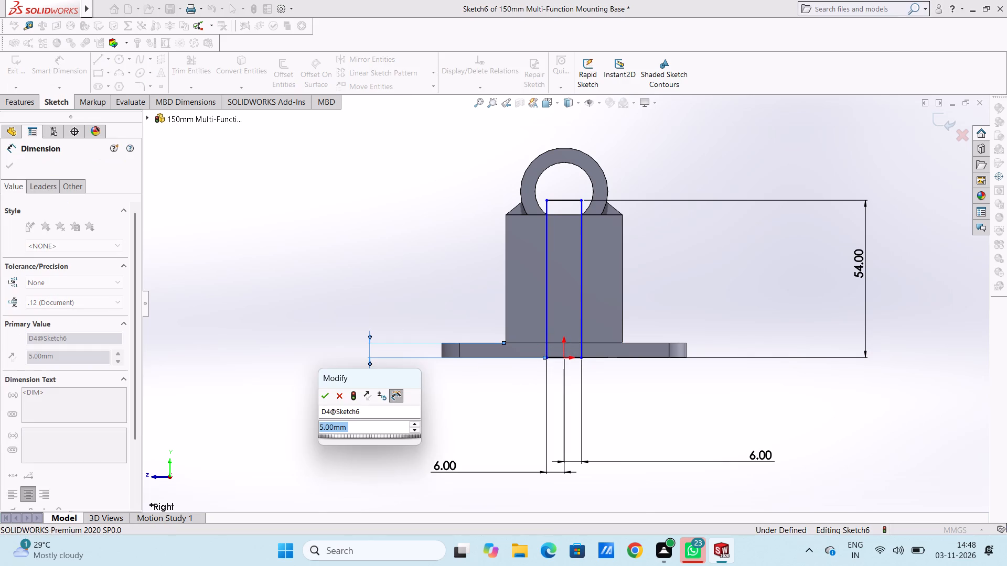
click(329, 399)
click(314, 339)
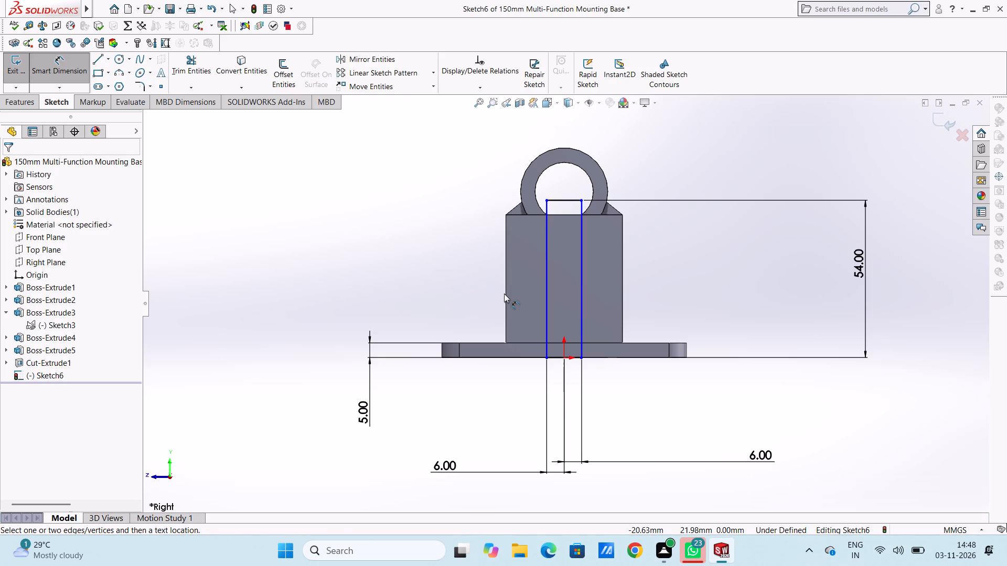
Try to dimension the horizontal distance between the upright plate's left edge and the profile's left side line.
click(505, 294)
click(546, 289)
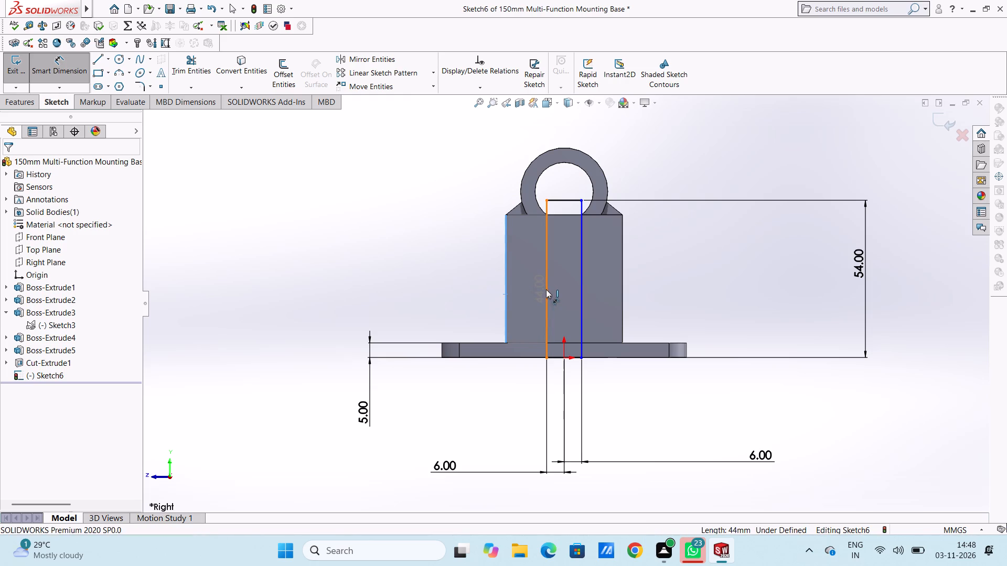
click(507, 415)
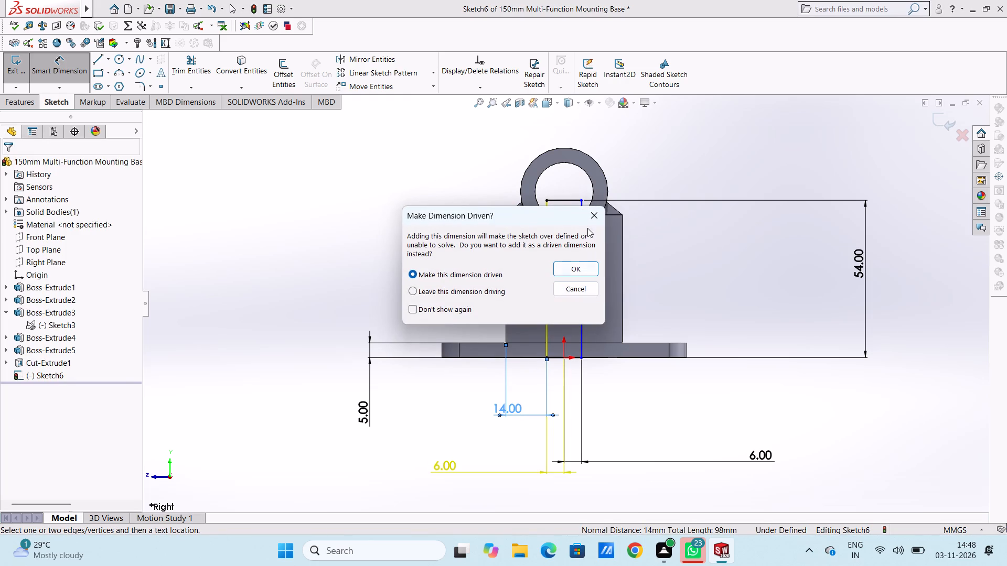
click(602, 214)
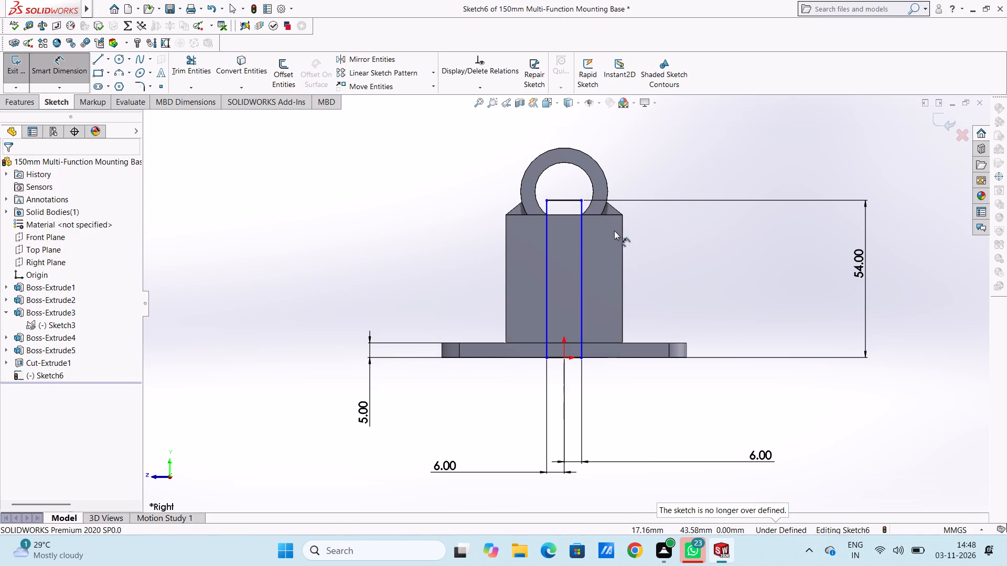
Dimension the length of the profile's left vertical side line.
click(548, 249)
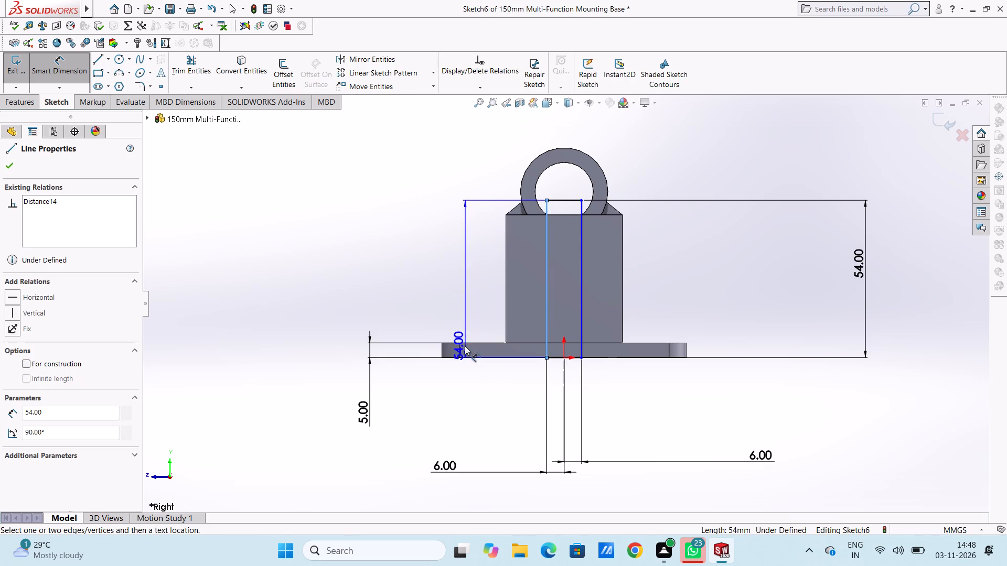
click(325, 301)
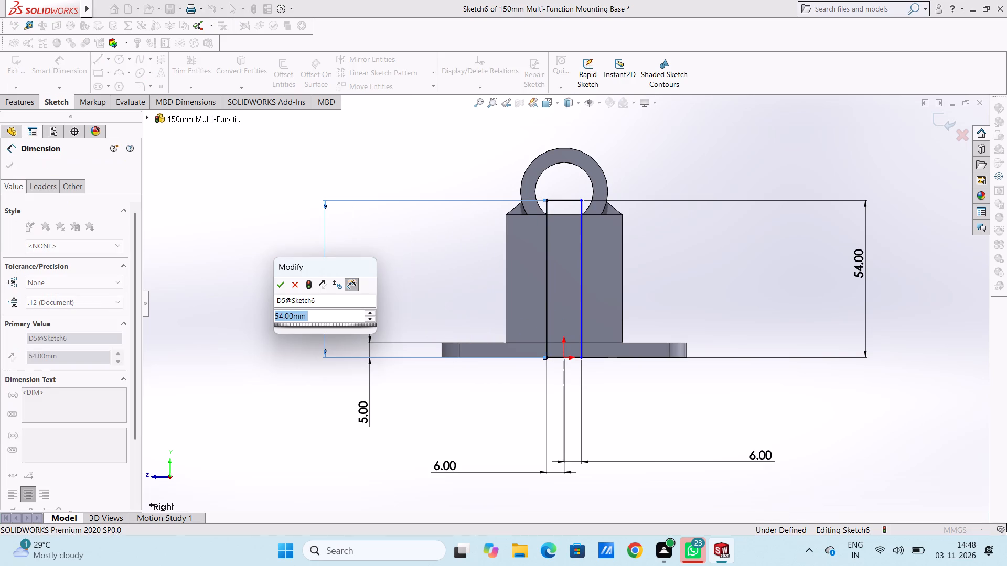
click(281, 285)
click(278, 272)
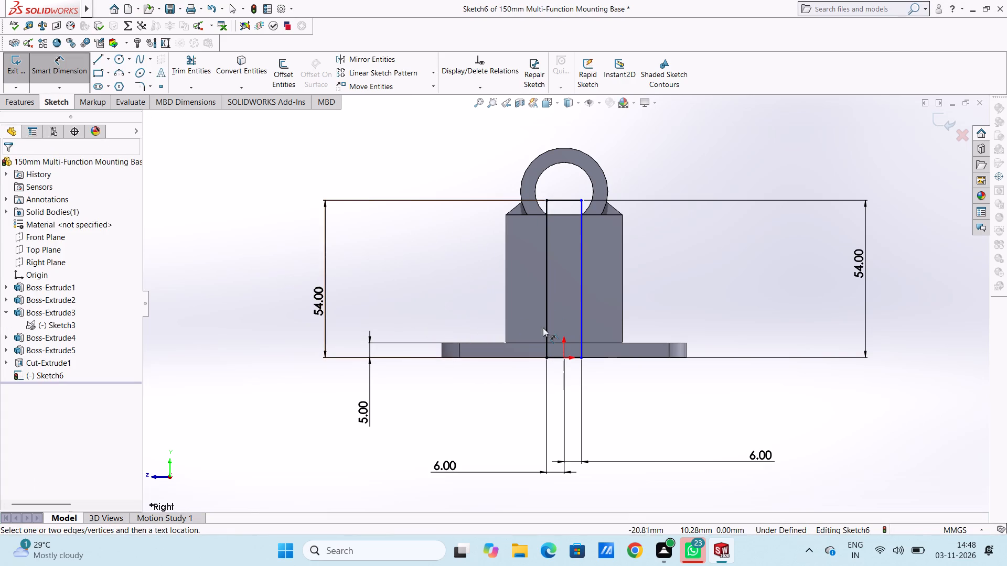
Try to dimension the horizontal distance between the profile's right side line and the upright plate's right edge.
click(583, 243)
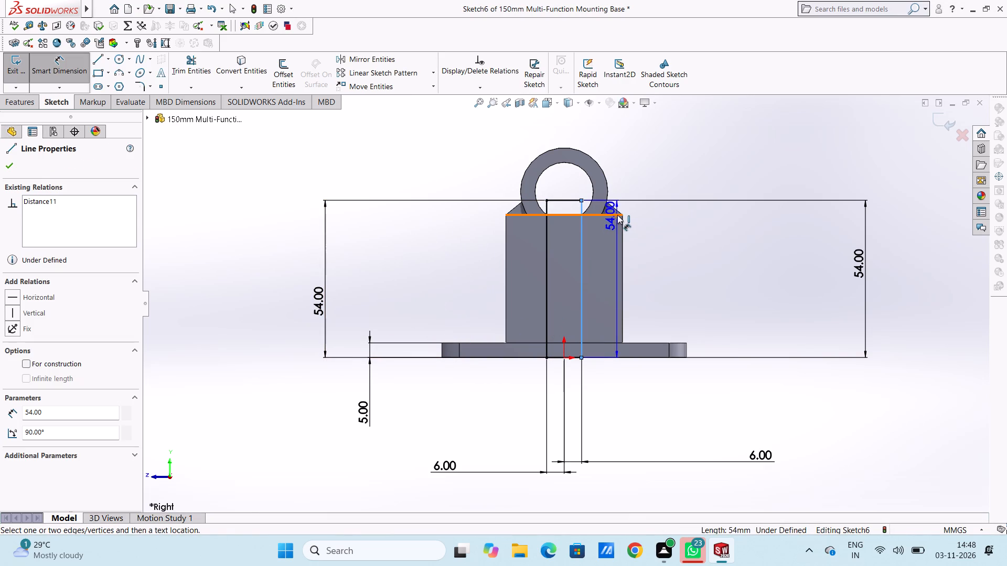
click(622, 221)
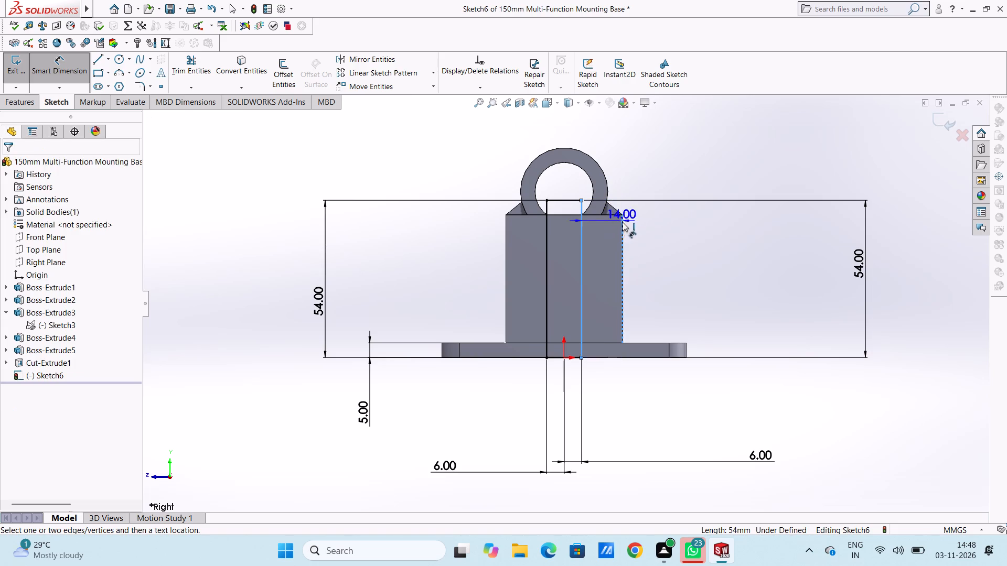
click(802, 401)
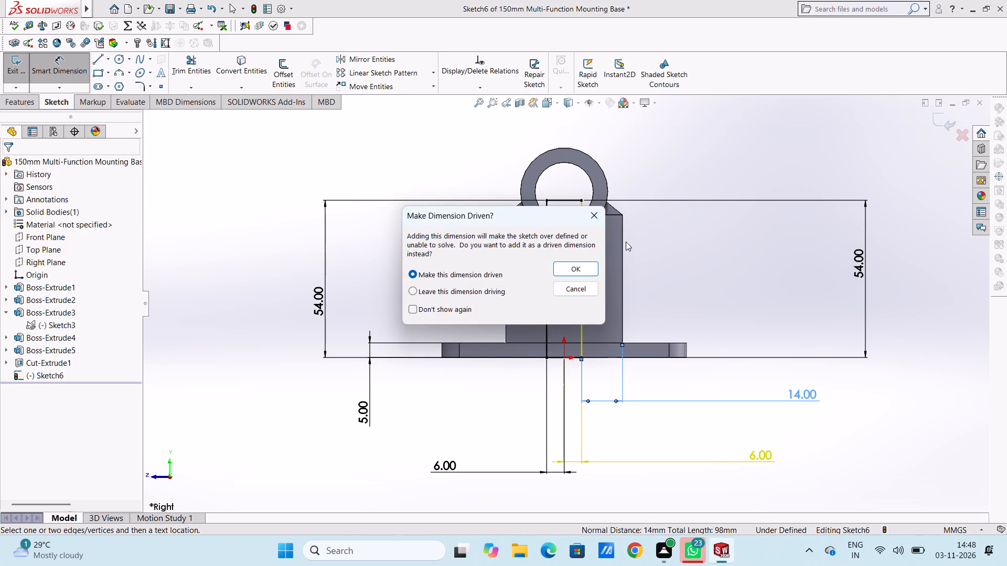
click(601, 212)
Dimension the horizontal distance from the origin to the profile's upper right corner point.
click(566, 358)
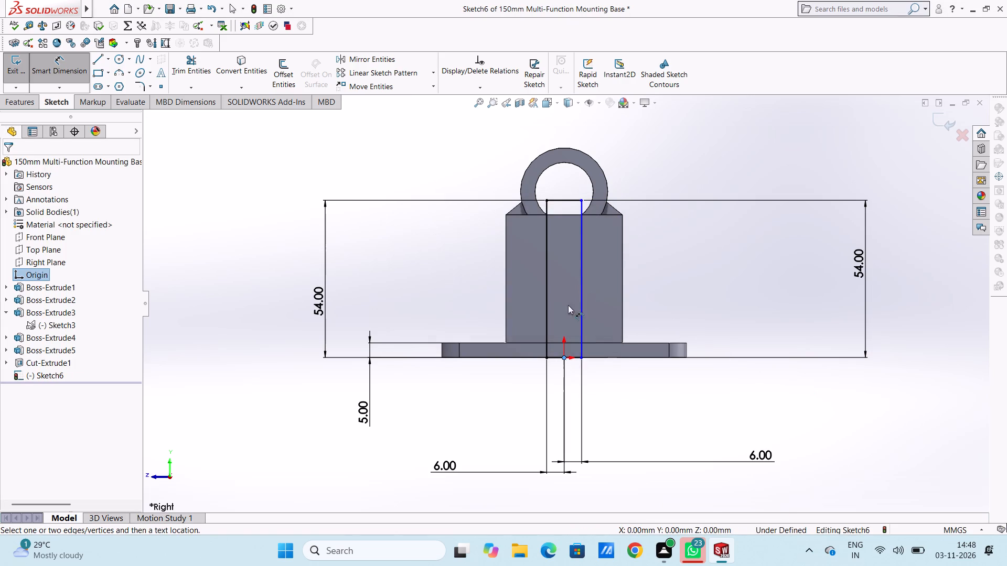
click(581, 199)
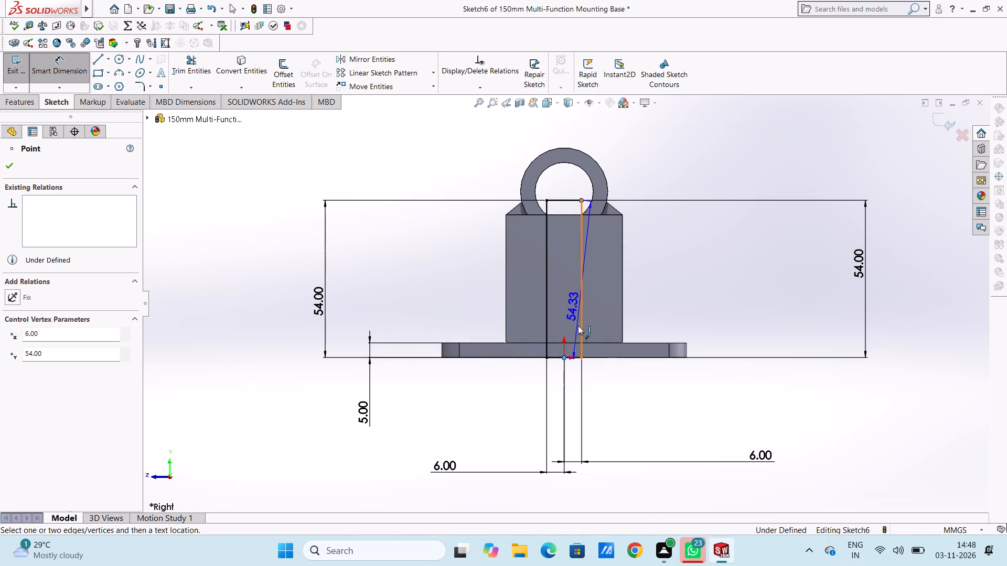
click(567, 430)
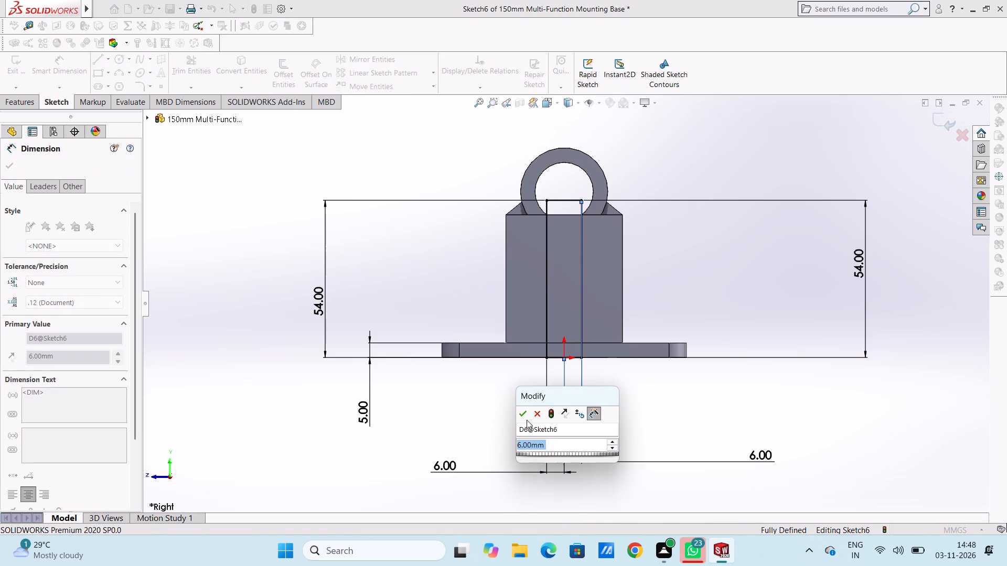
click(525, 415)
click(521, 413)
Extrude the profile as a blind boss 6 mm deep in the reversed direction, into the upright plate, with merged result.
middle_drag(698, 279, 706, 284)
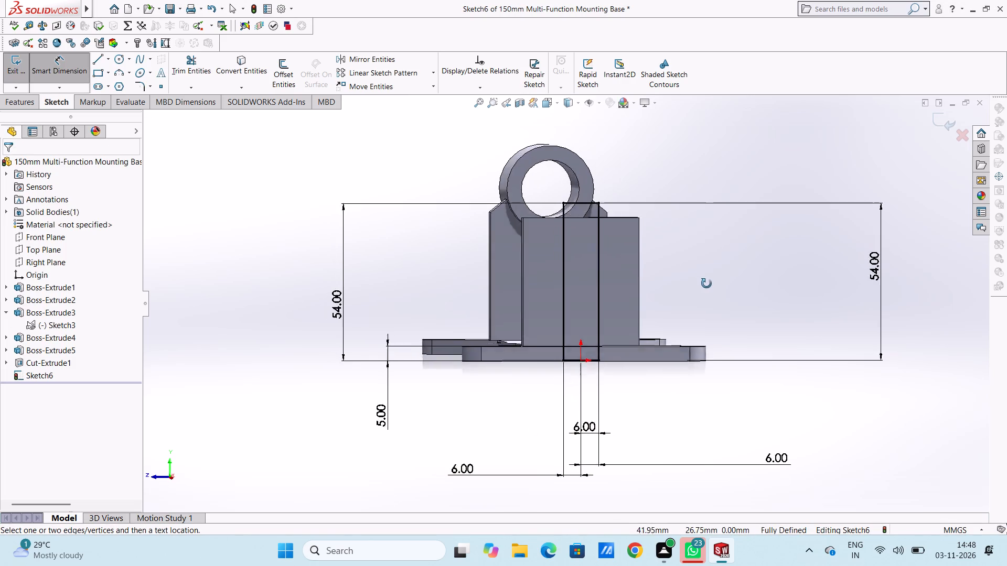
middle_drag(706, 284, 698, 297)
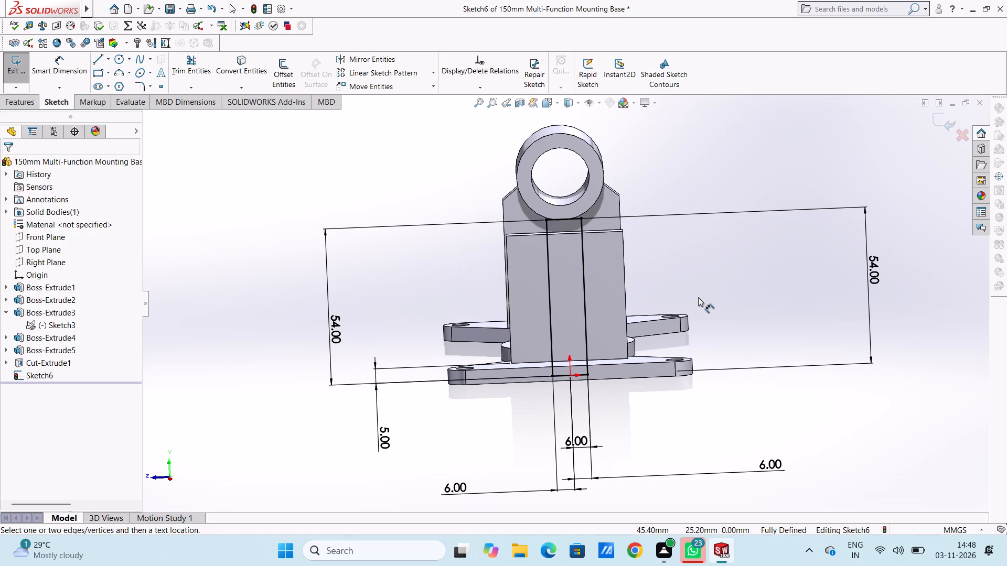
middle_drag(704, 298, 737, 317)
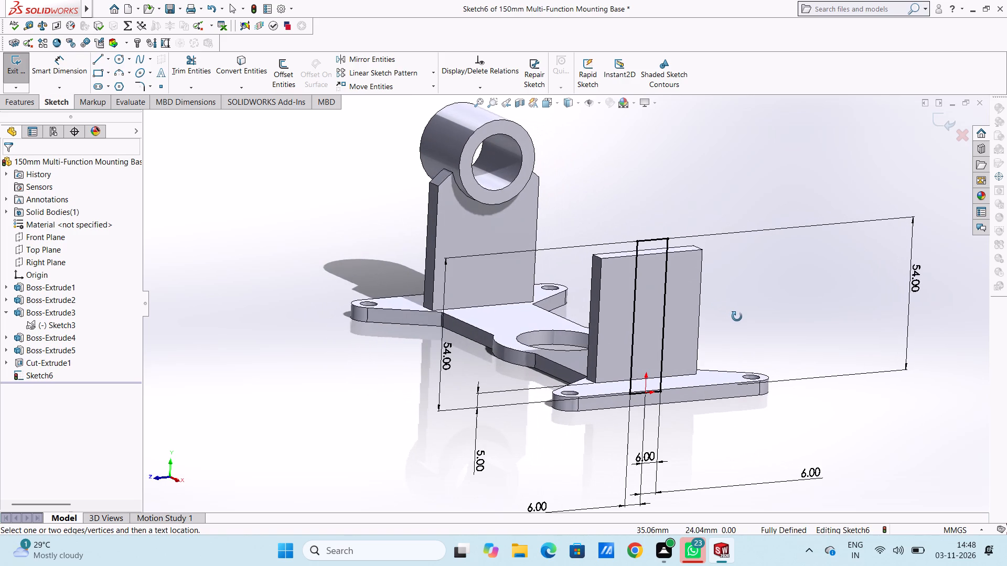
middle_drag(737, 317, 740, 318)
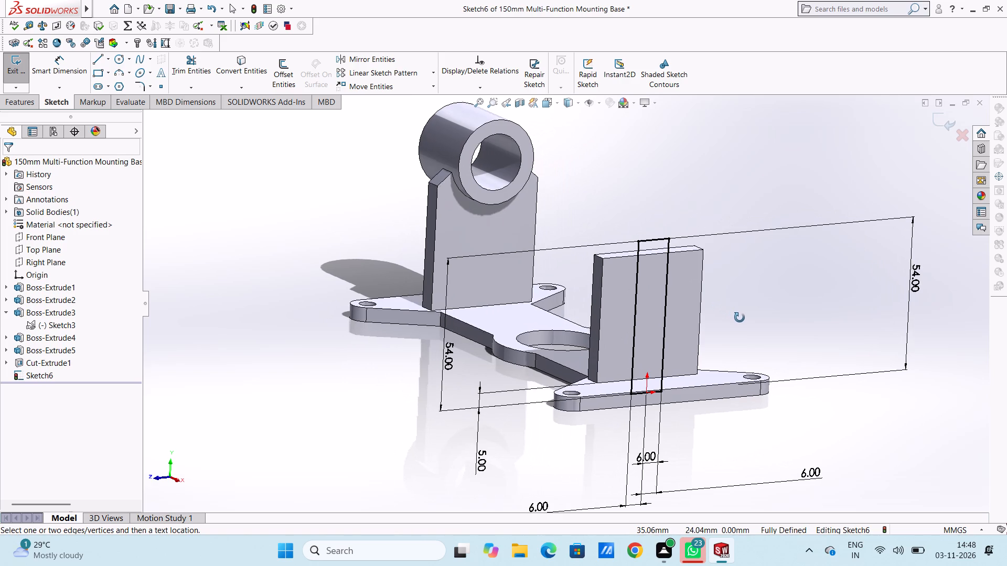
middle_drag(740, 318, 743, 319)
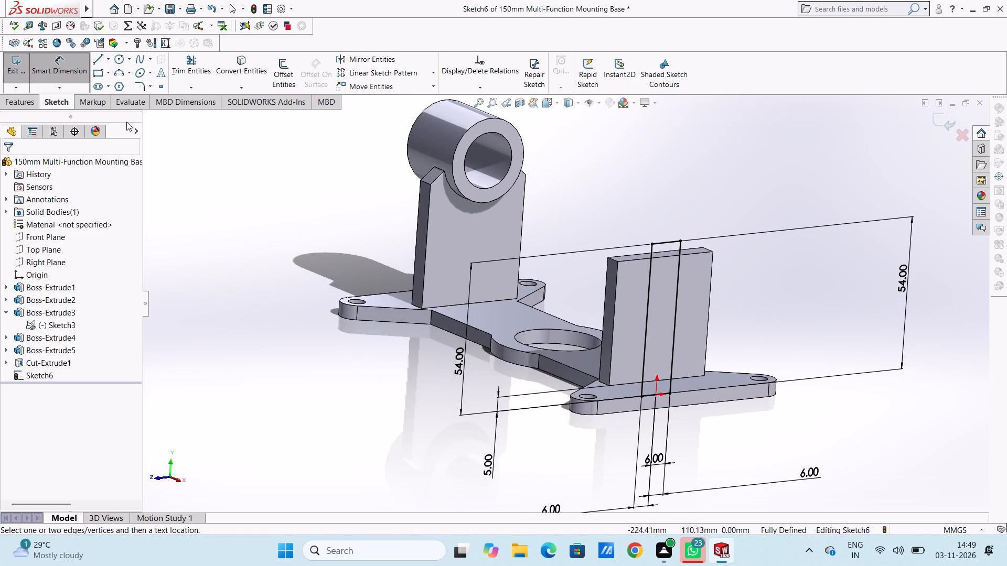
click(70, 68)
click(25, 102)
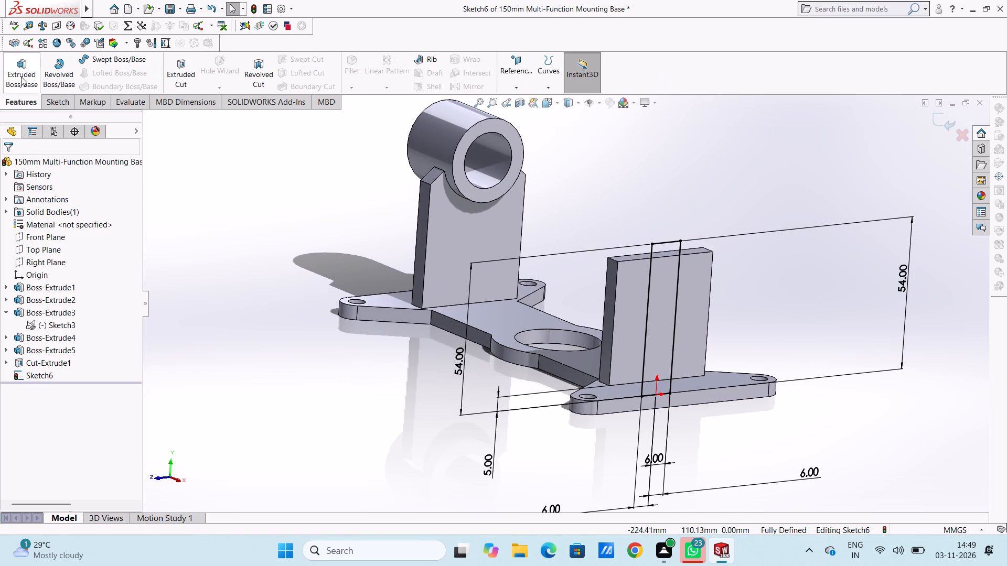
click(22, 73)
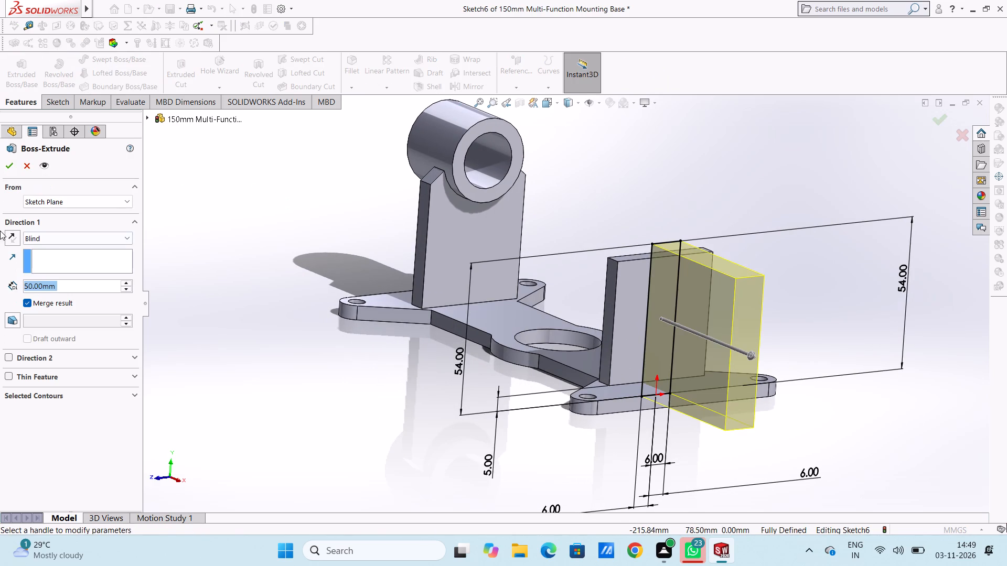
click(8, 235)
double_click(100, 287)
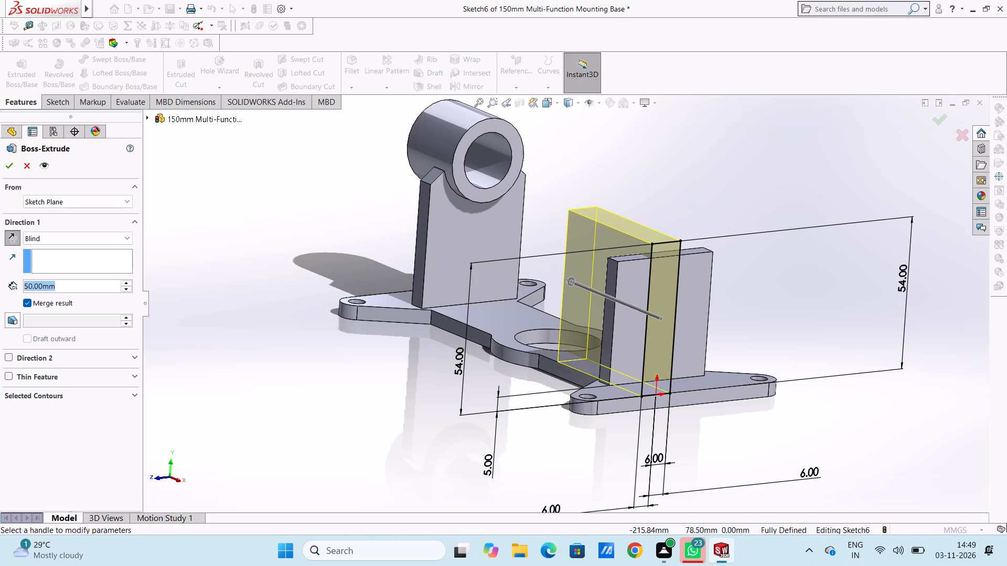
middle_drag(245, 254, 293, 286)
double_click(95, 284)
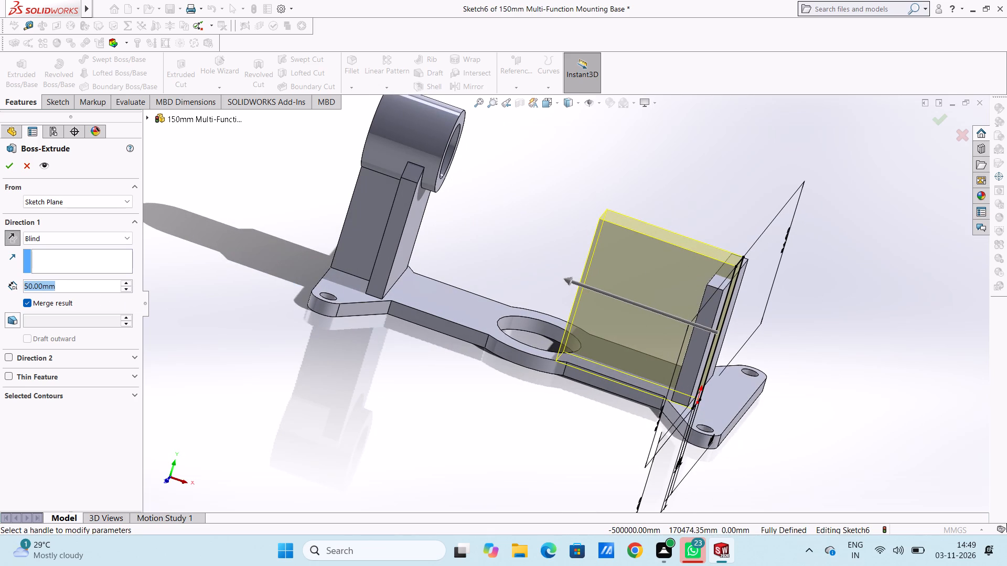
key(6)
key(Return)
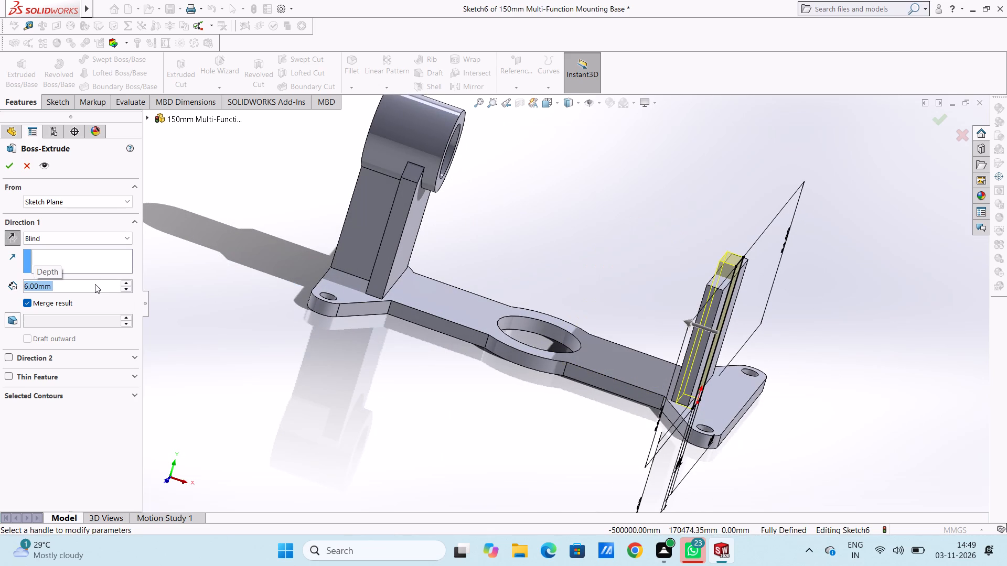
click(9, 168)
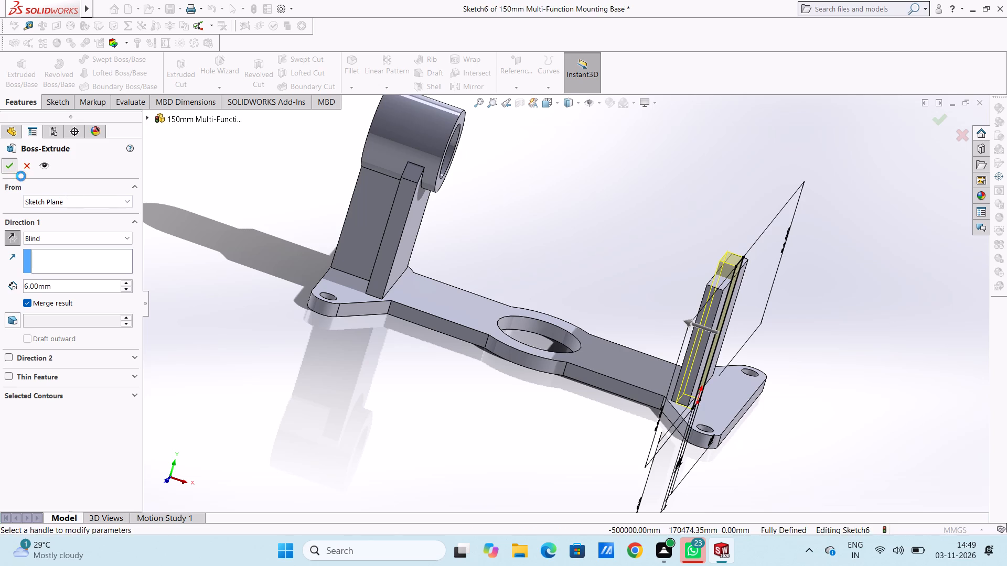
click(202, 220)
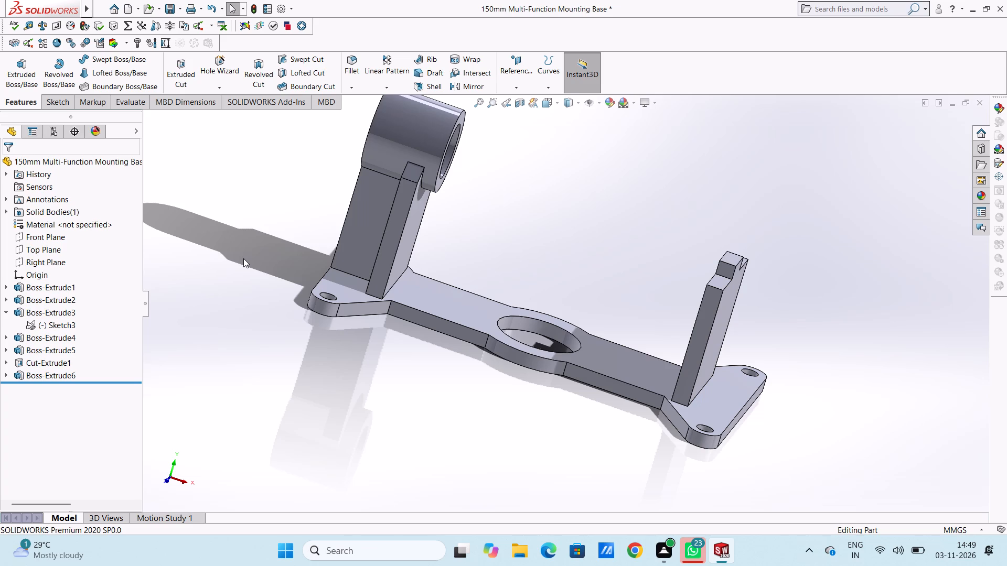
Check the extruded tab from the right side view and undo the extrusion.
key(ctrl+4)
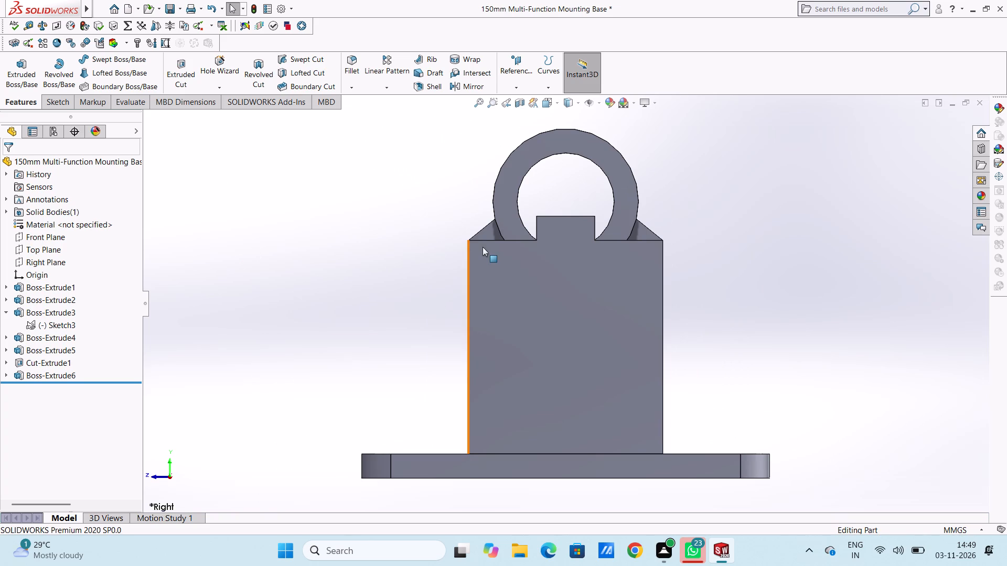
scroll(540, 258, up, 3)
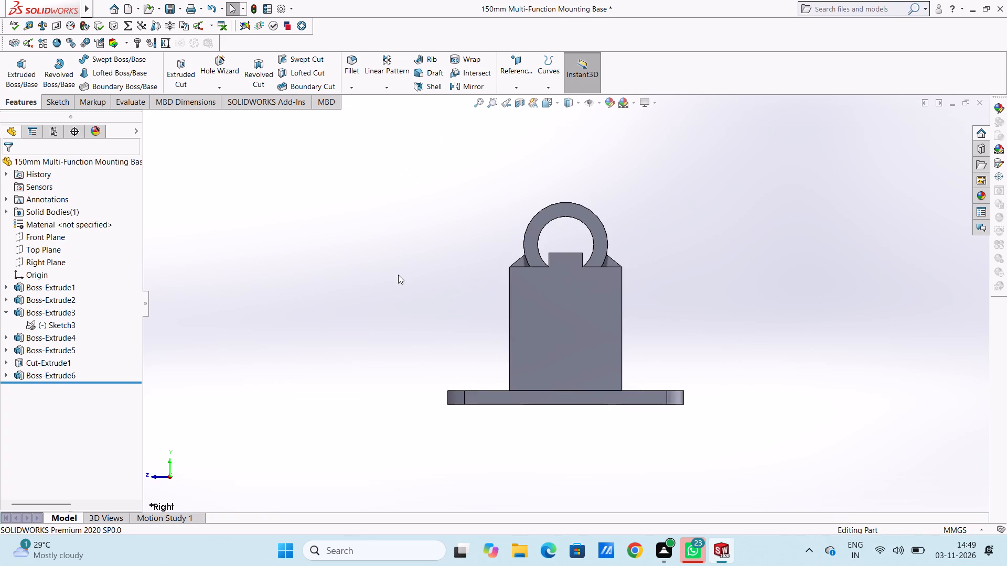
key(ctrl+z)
Set the length dimension of the profile's left vertical side line to 57 mm.
key(ctrl+4)
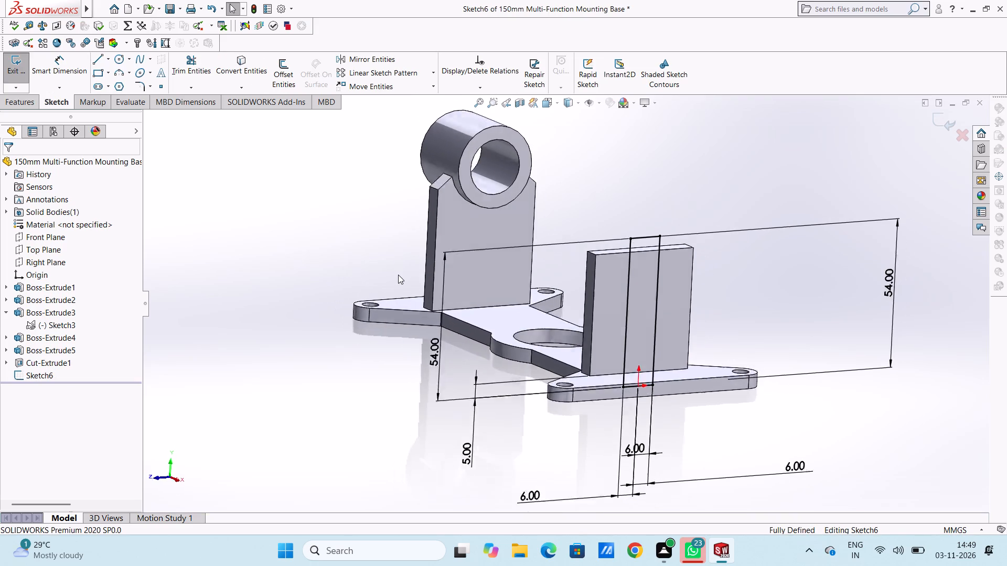
scroll(541, 202, down, 3)
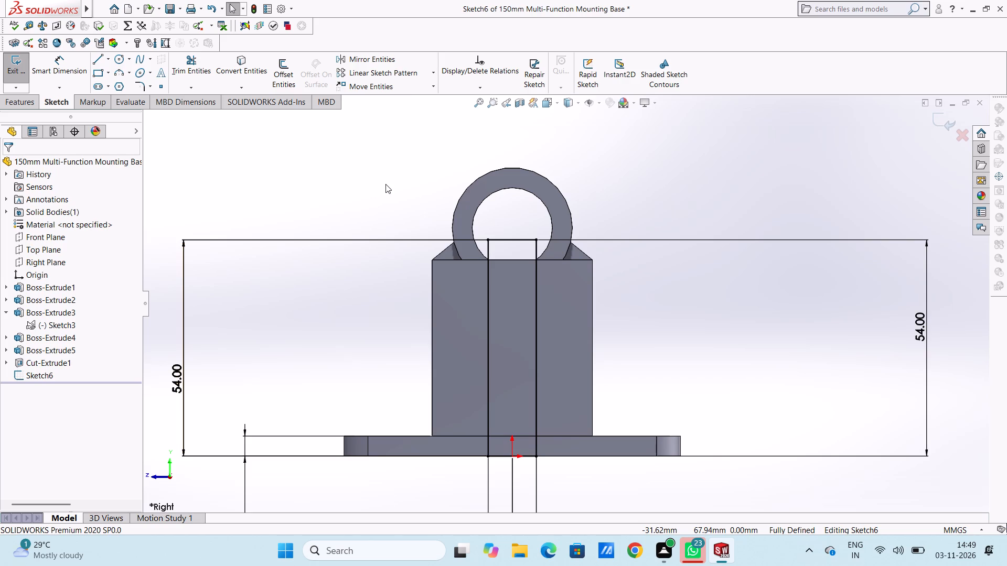
scroll(422, 214, up, 5)
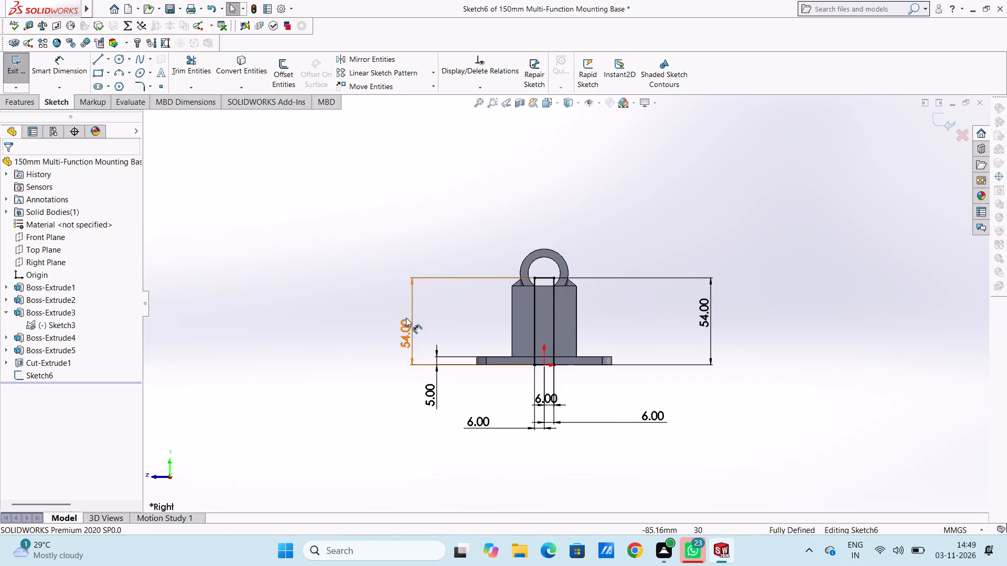
double_click(403, 323)
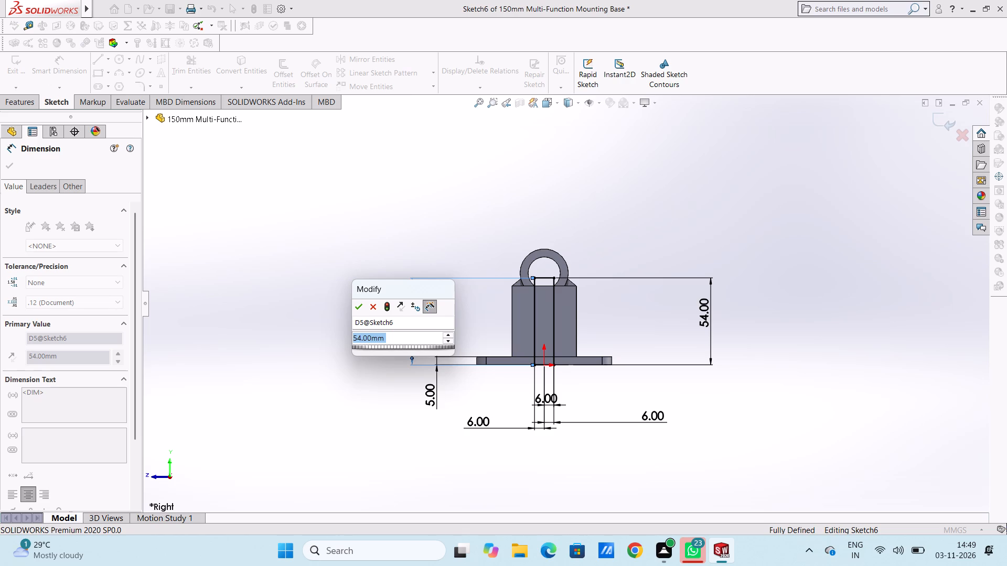
text(57)
key(Return)
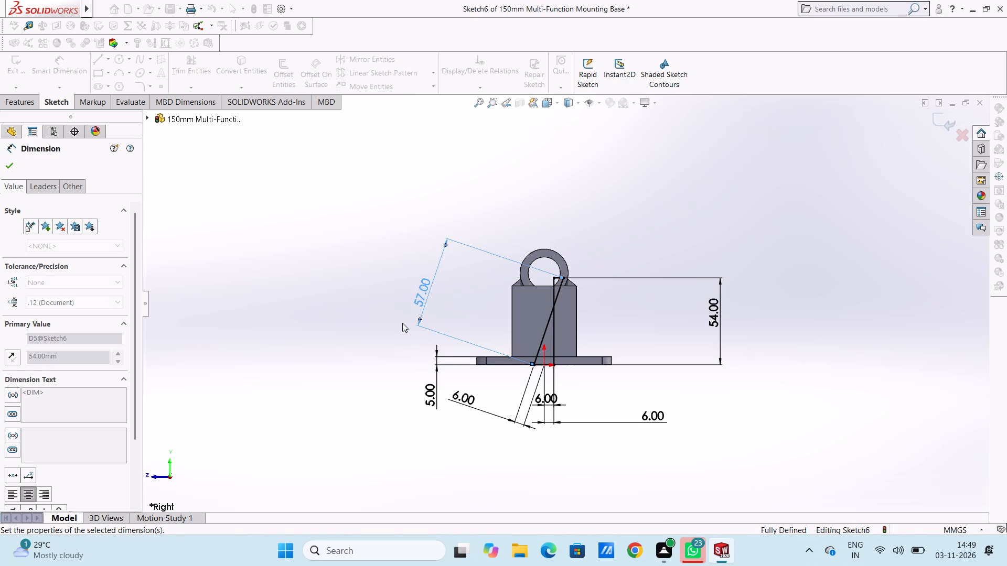
click(387, 234)
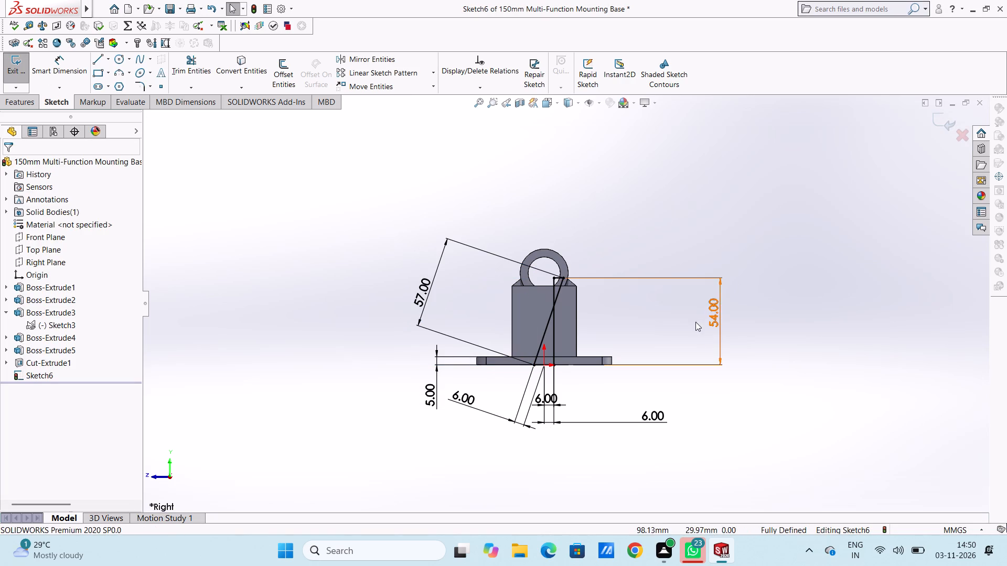
Set the height dimension of the profile's right side to 57 mm.
double_click(713, 321)
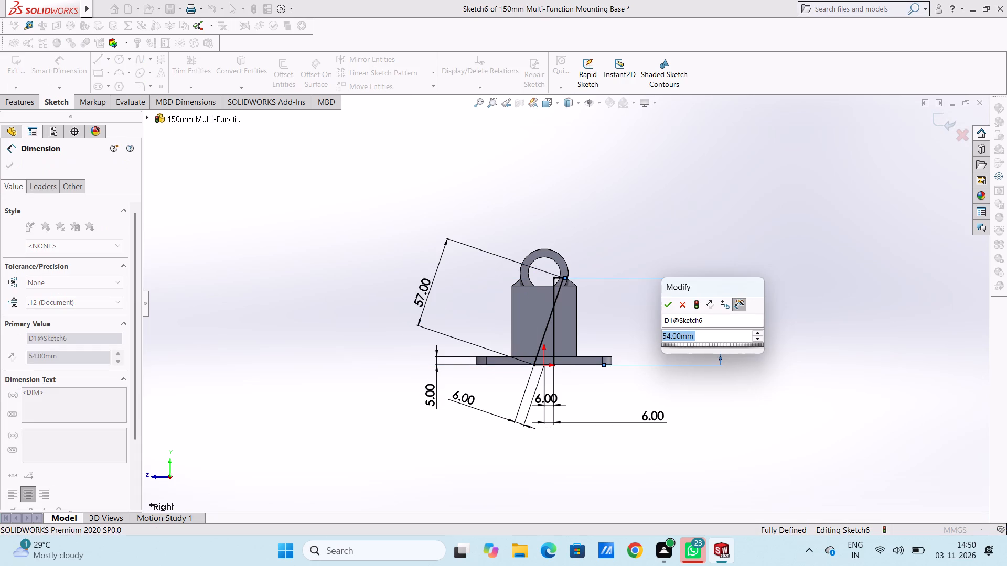
text(57)
key(Return)
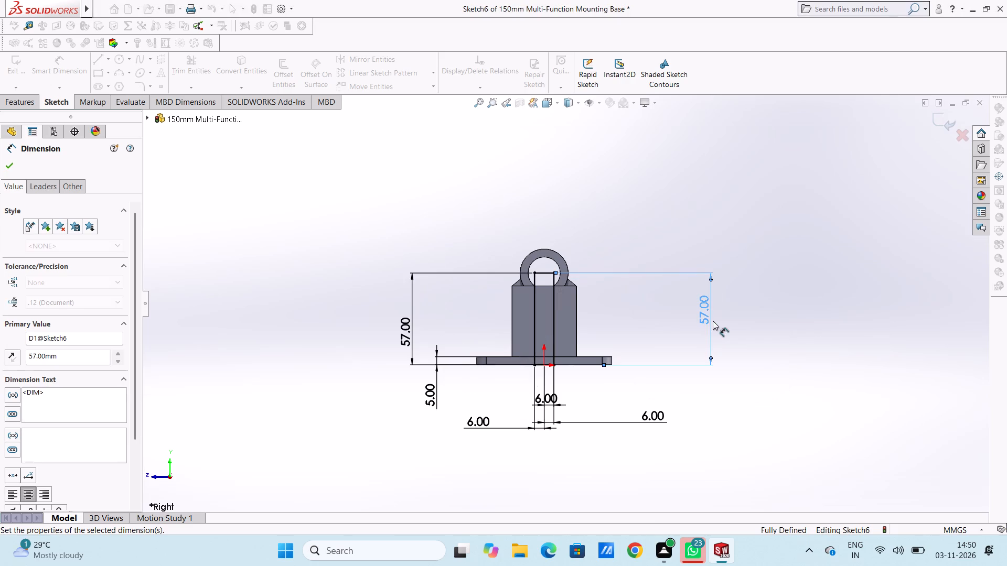
click(644, 205)
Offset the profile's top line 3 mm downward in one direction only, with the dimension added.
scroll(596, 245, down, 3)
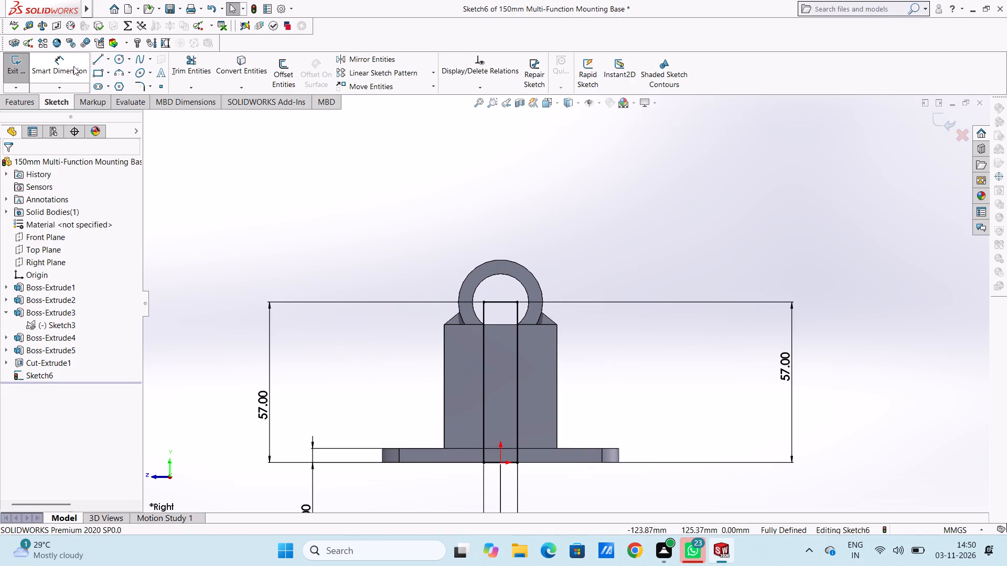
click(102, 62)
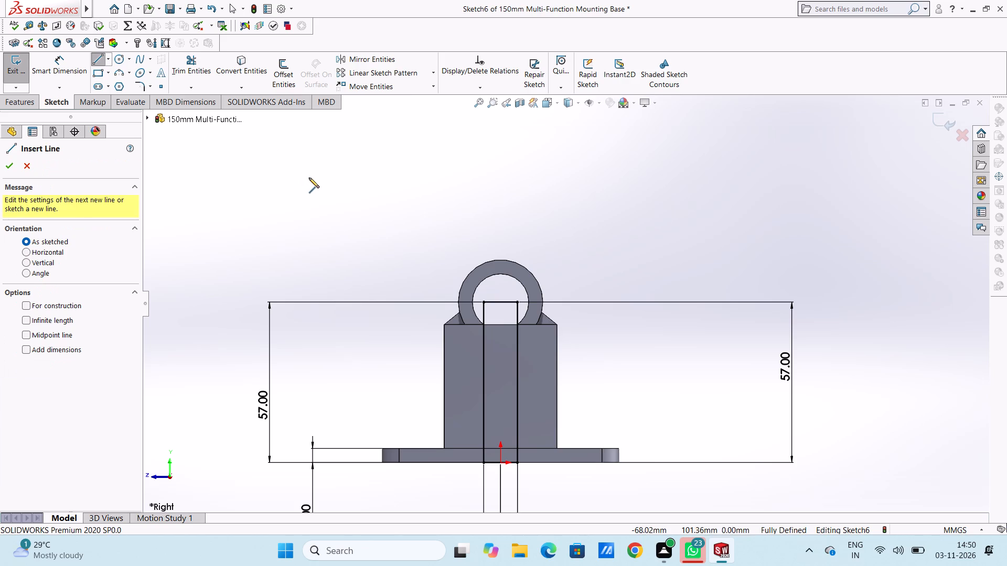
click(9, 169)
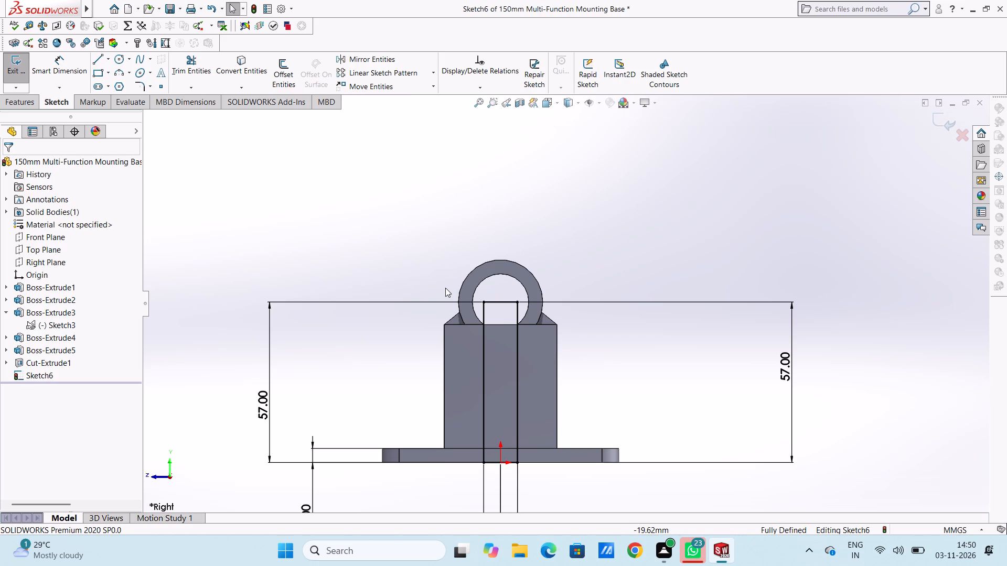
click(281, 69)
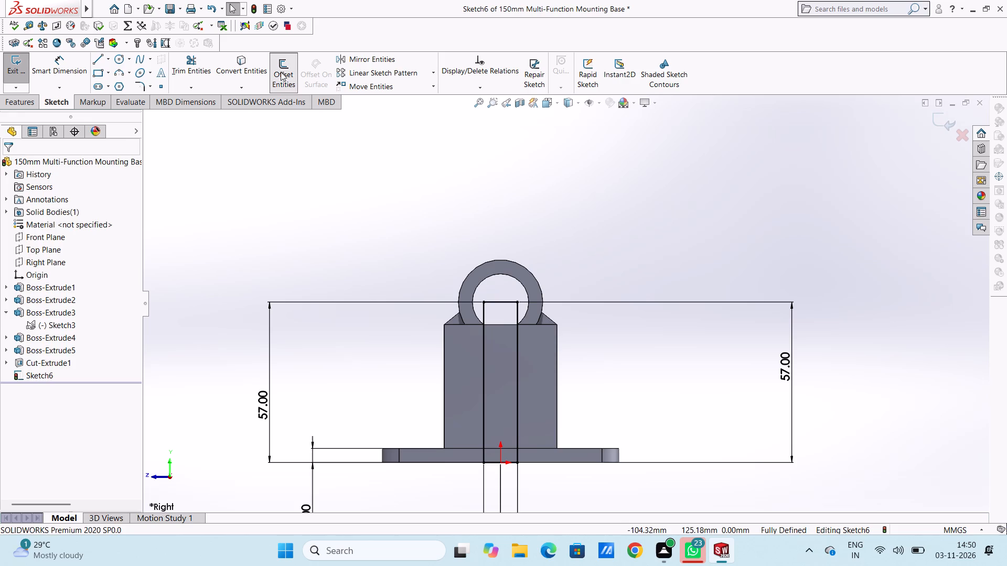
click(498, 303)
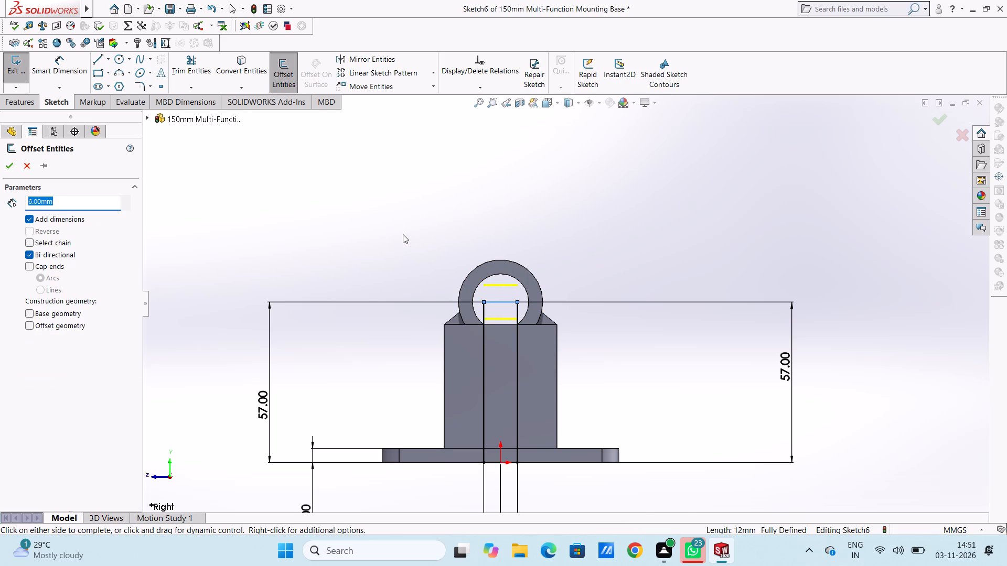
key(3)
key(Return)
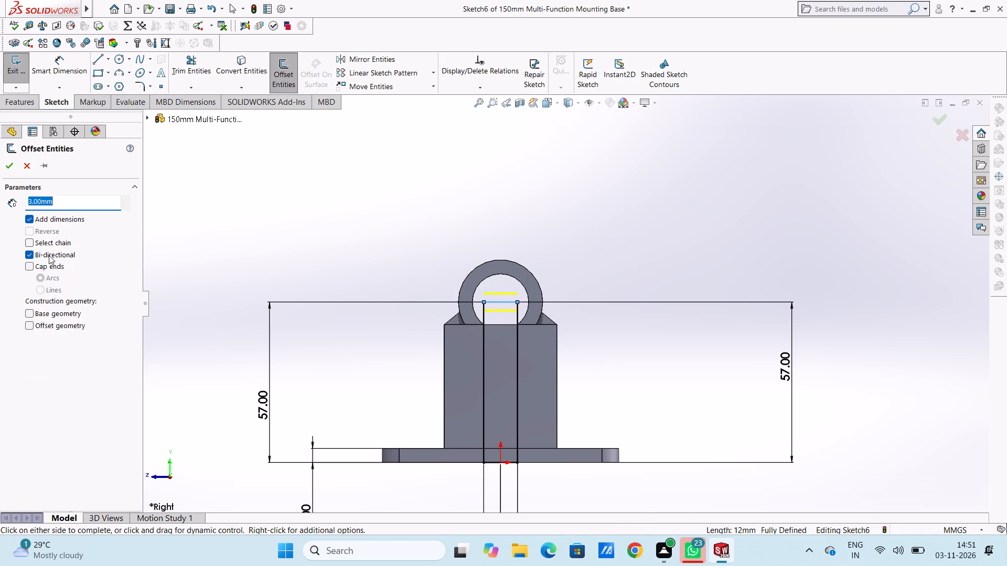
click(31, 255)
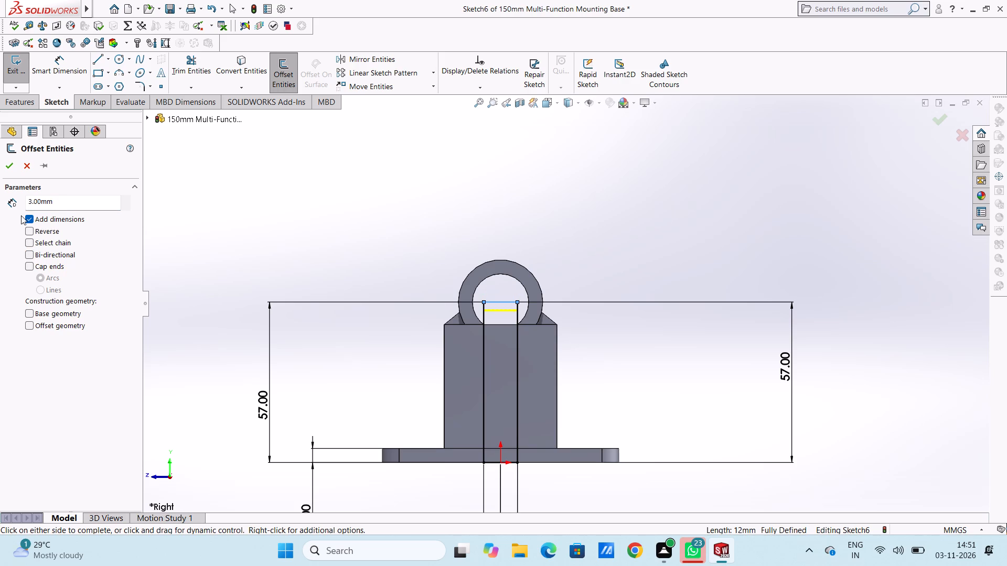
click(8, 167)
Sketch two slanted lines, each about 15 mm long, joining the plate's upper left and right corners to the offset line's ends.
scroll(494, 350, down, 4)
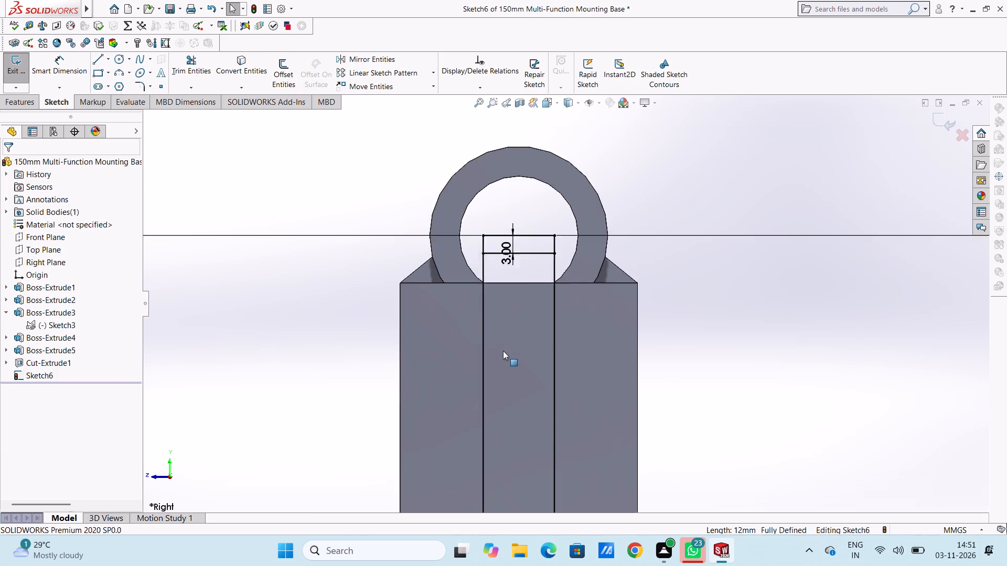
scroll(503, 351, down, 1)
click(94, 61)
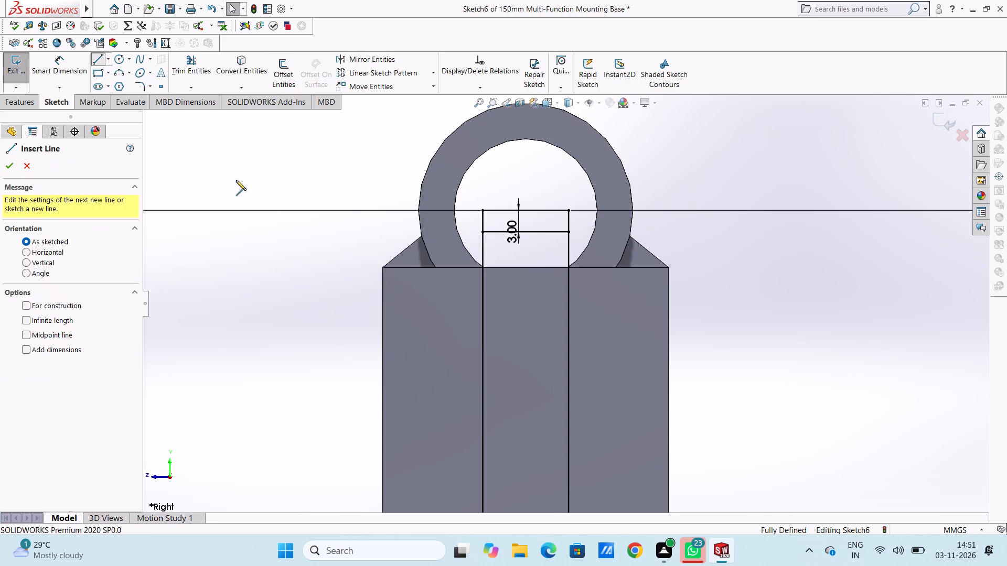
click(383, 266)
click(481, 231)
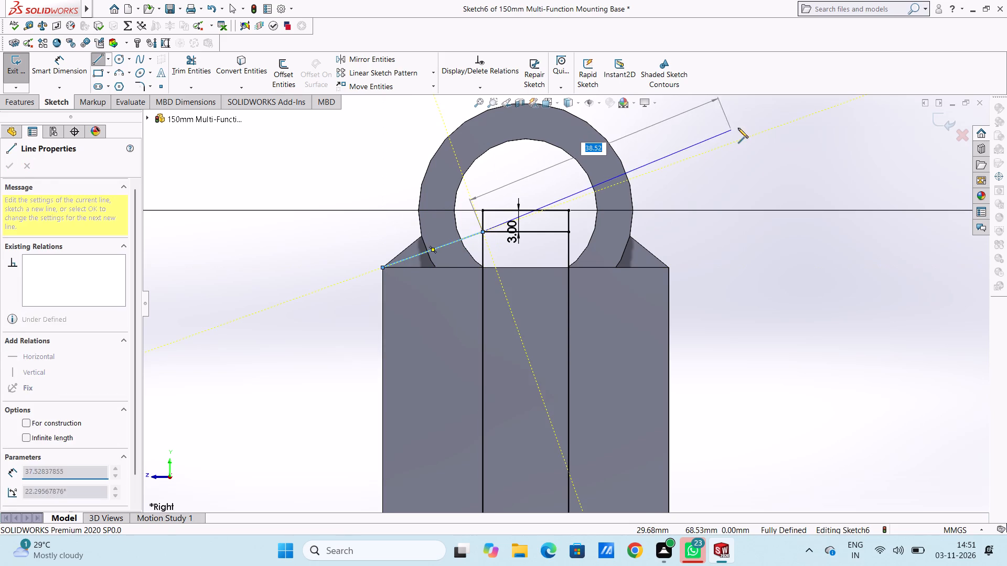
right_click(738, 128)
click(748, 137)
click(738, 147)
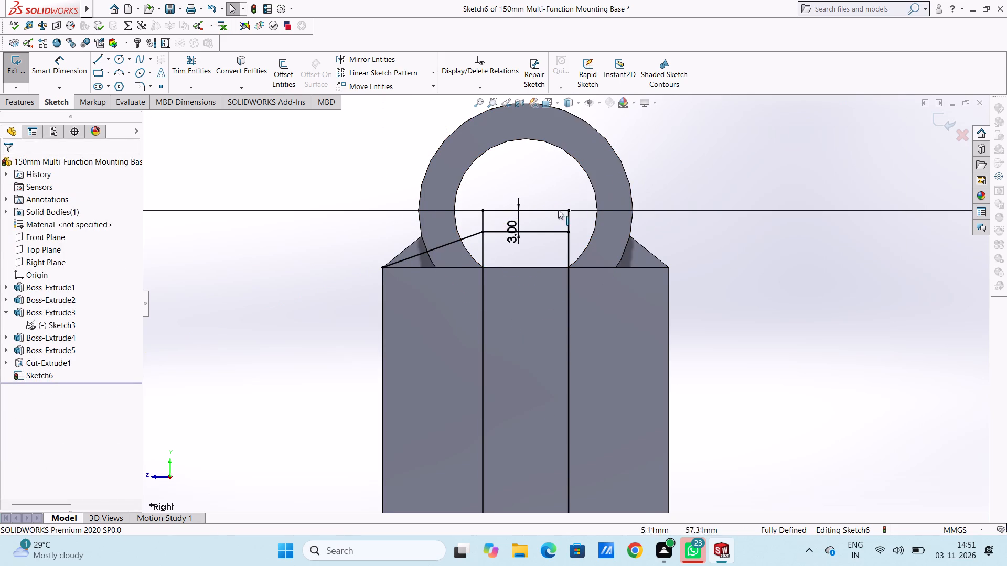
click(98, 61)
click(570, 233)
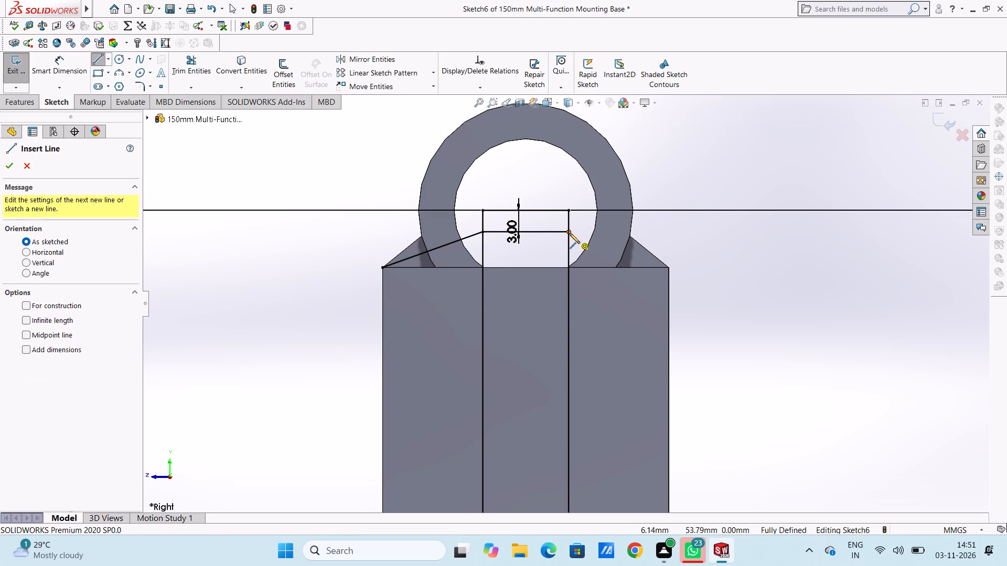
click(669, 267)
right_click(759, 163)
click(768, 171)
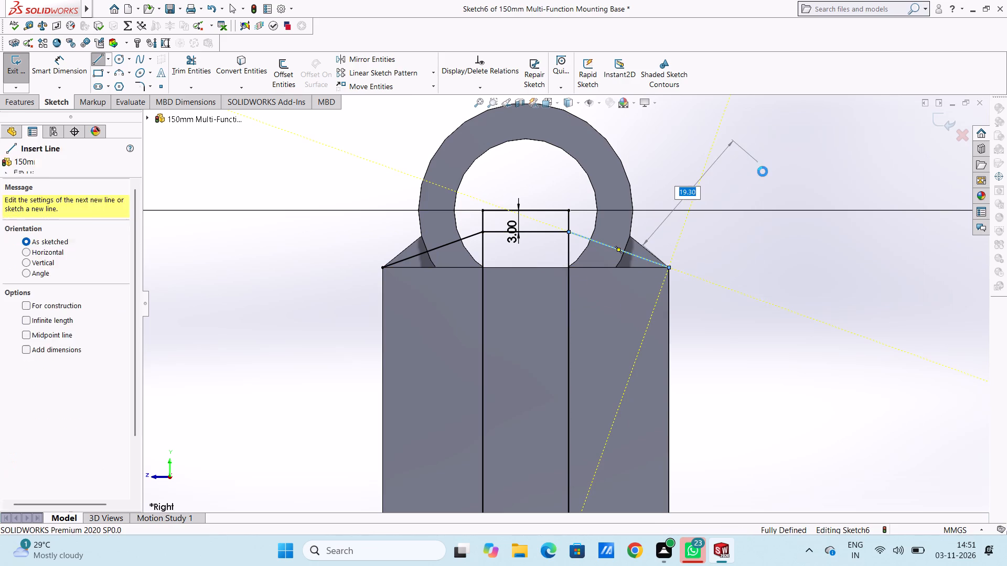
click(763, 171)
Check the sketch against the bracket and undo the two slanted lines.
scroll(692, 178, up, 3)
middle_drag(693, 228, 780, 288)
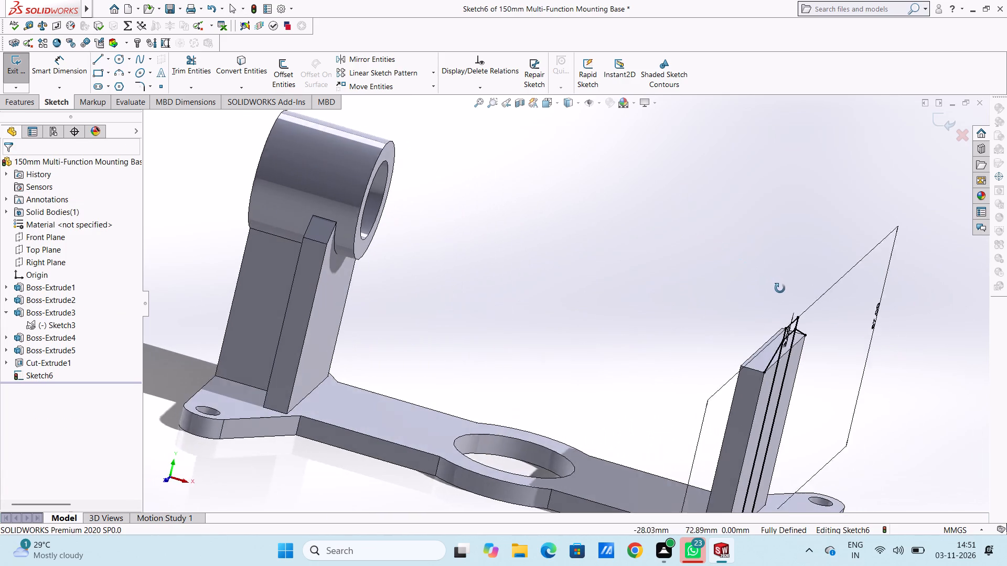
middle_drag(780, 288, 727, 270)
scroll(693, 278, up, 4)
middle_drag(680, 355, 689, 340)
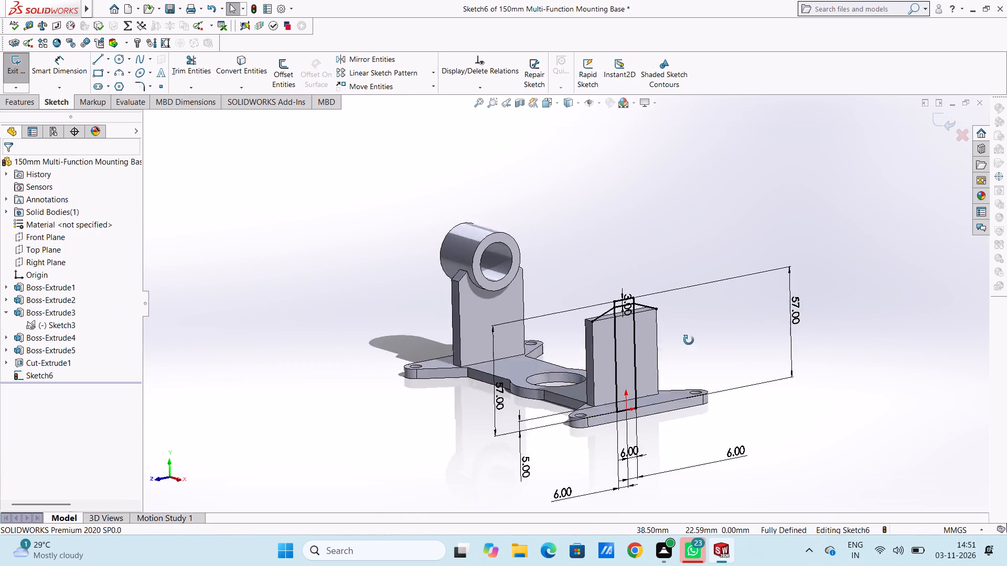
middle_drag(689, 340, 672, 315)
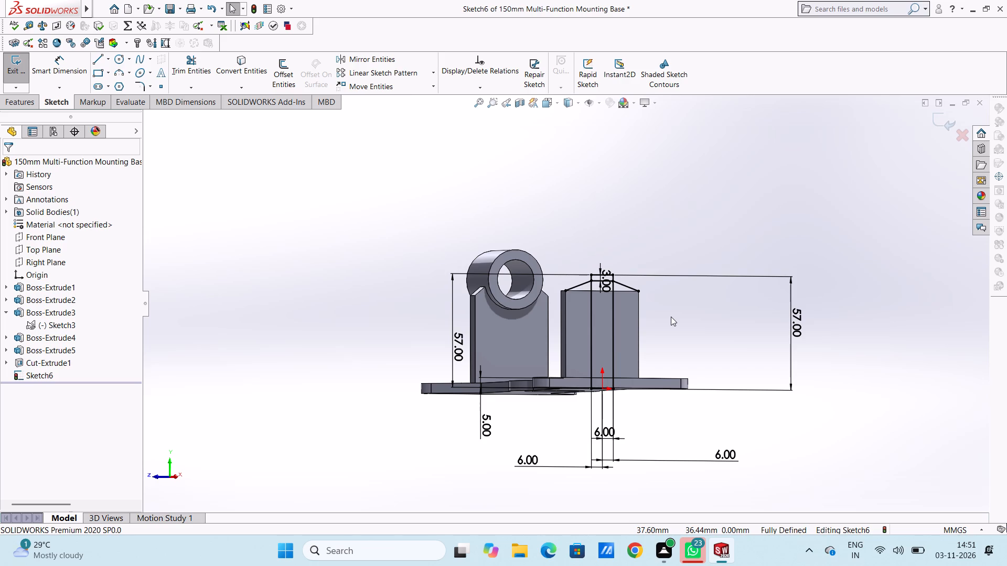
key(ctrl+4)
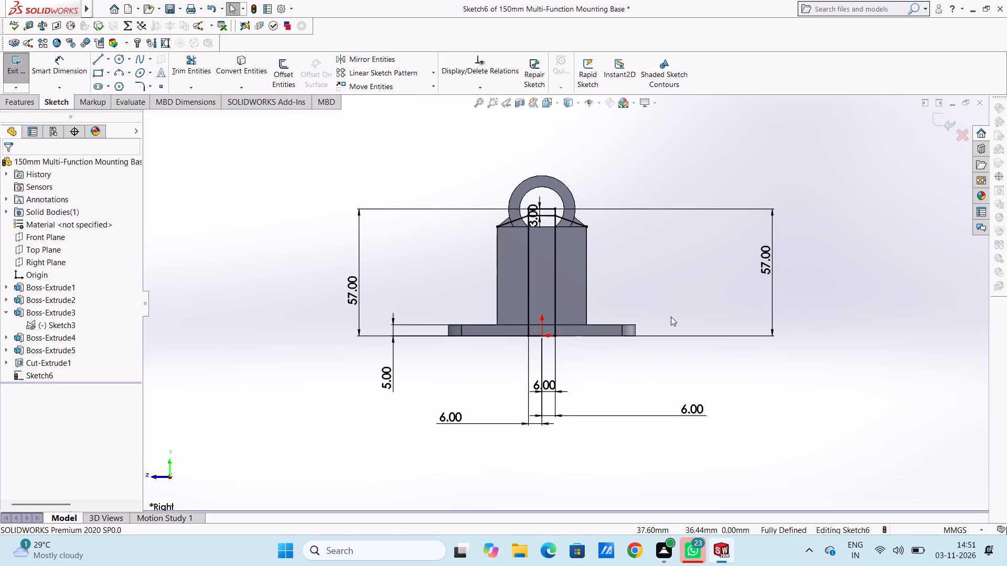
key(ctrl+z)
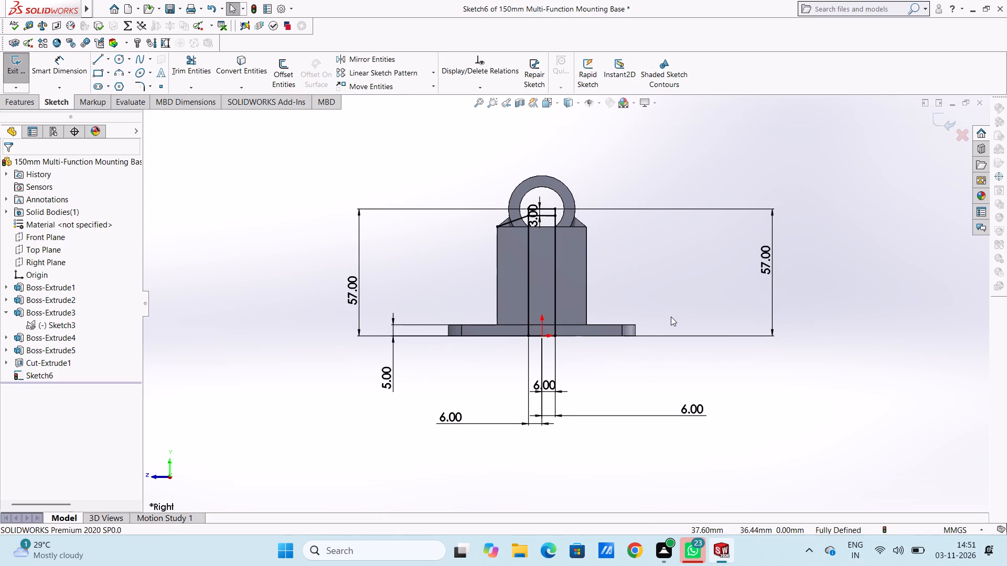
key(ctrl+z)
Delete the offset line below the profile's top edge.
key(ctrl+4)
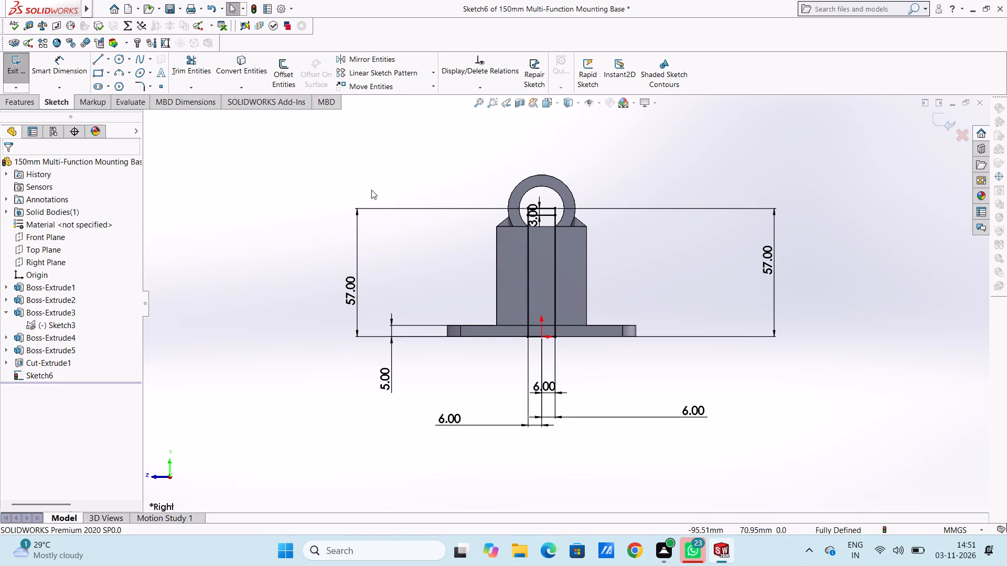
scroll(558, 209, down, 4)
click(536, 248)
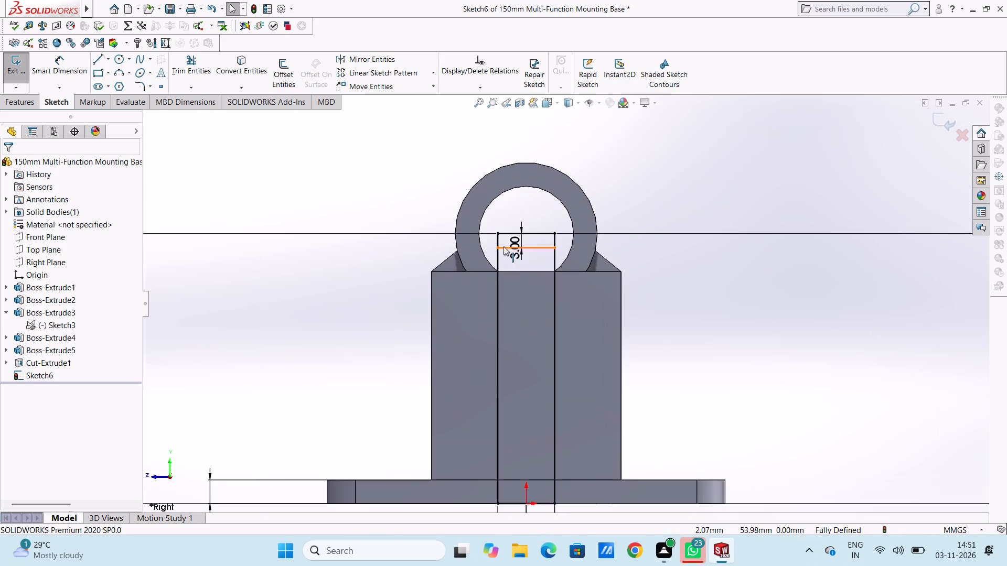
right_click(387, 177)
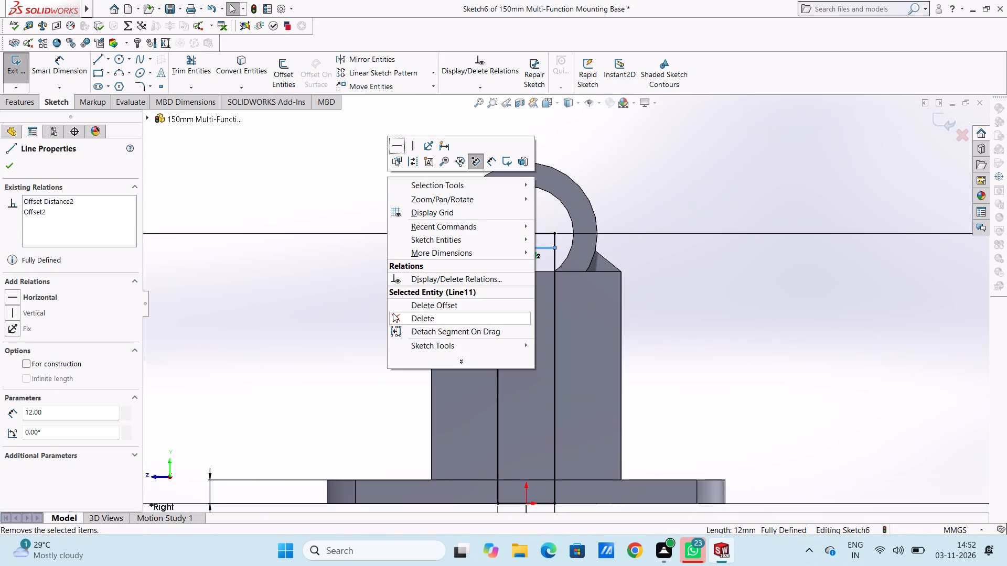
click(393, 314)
Sketch two crossing diagonal lines, each about 50 mm long, from the plate's upper left and right corners up across the ring.
scroll(382, 298, up, 5)
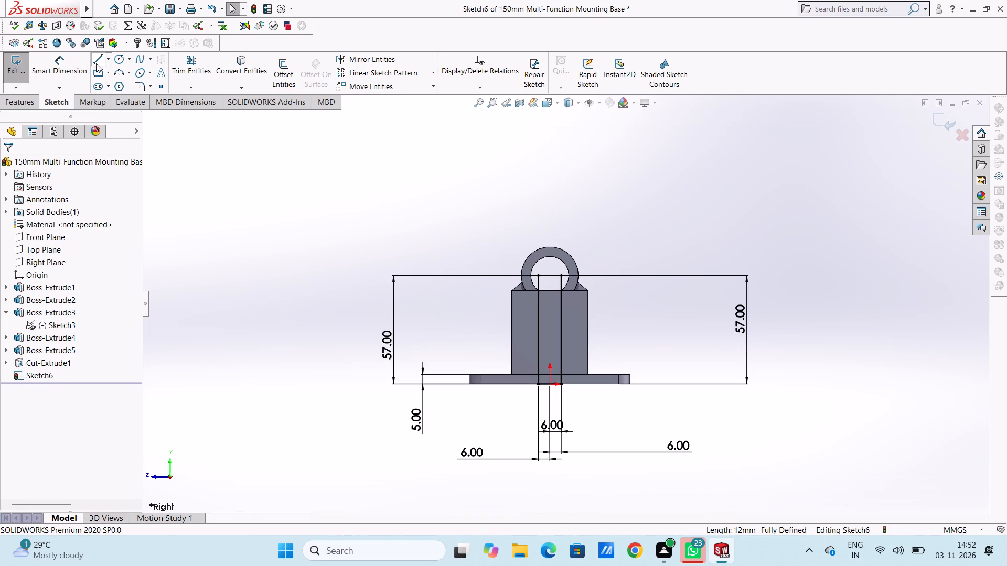
click(97, 60)
scroll(595, 276, down, 3)
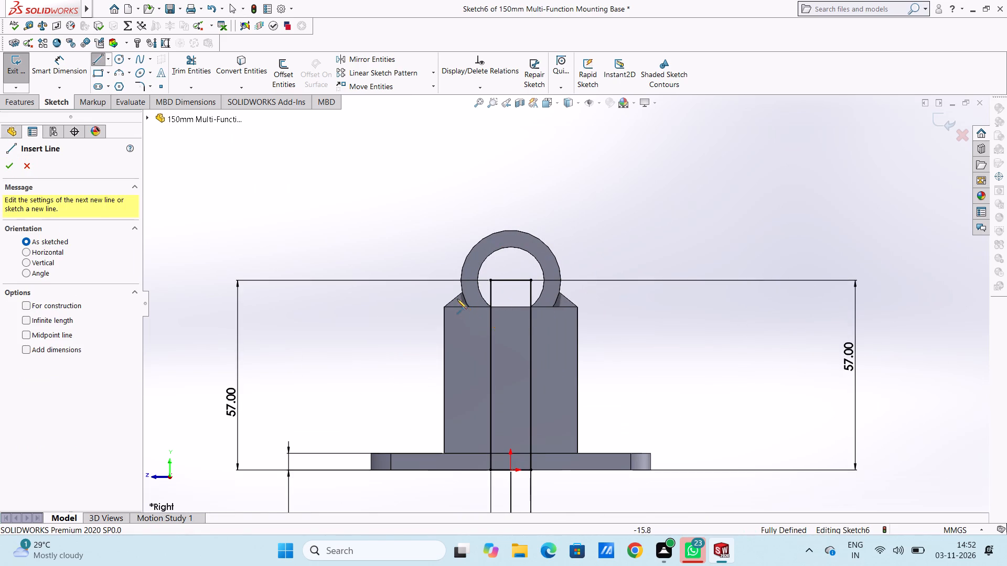
click(445, 307)
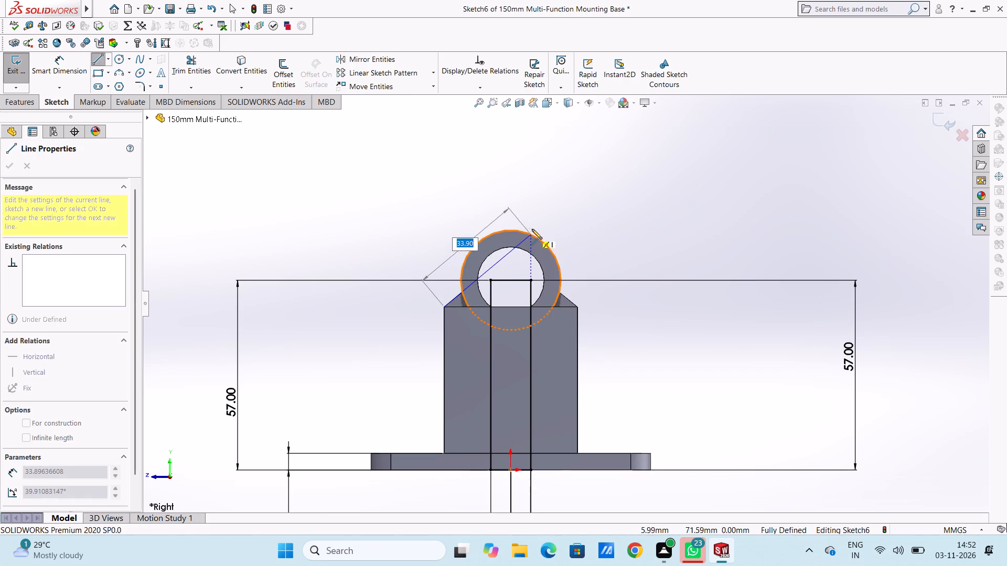
click(570, 195)
right_click(609, 187)
double_click(619, 192)
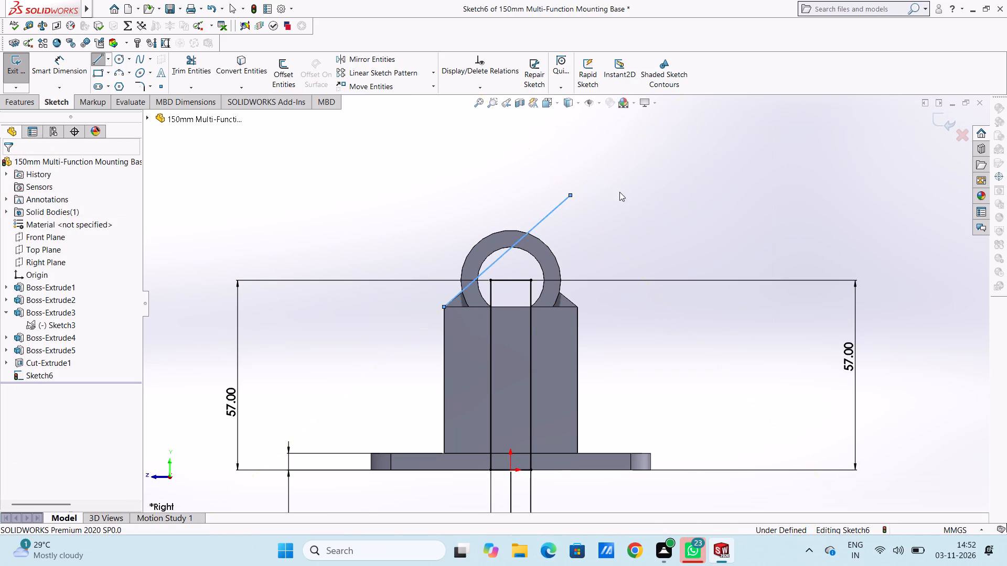
click(94, 60)
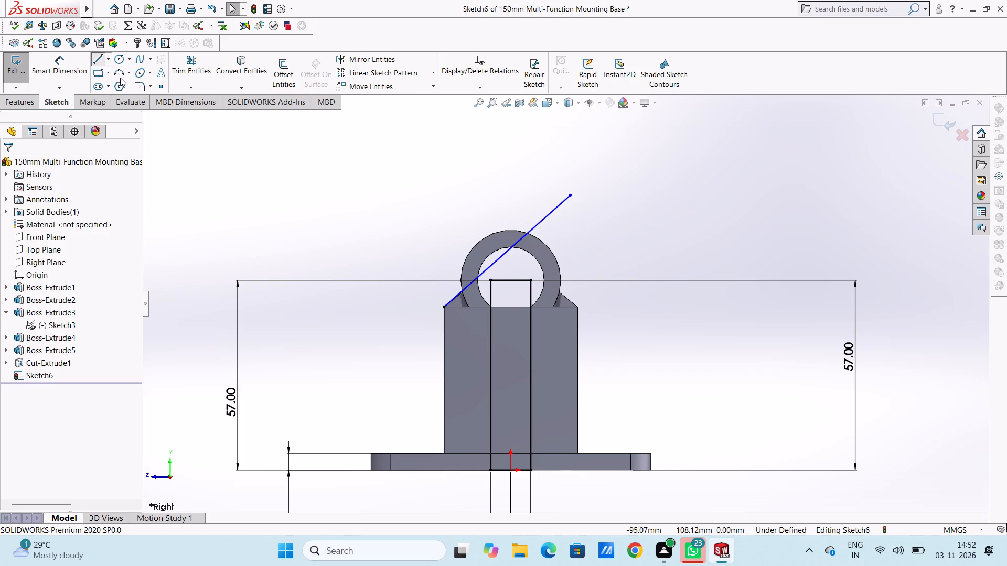
click(579, 307)
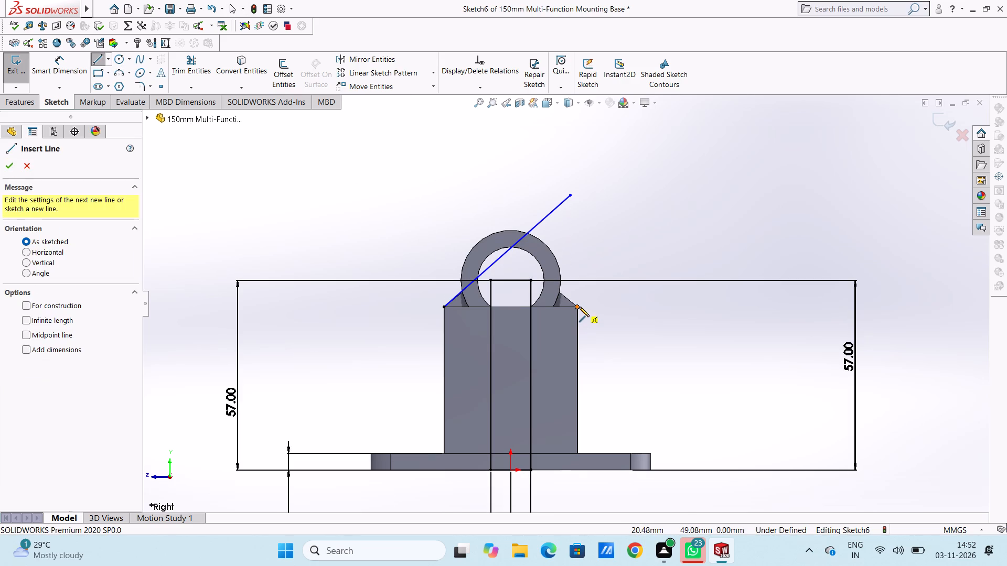
click(452, 192)
right_click(378, 195)
click(380, 203)
click(367, 207)
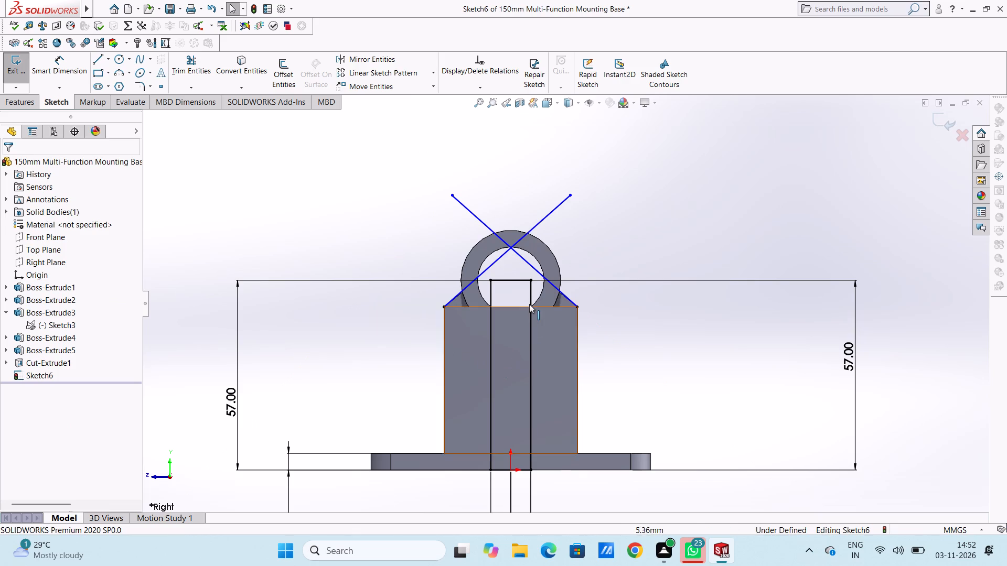
Dimension the angle between the plate's left edge and the diagonal rising from its upper left corner as 129°.
scroll(529, 304, down, 2)
scroll(507, 220, up, 3)
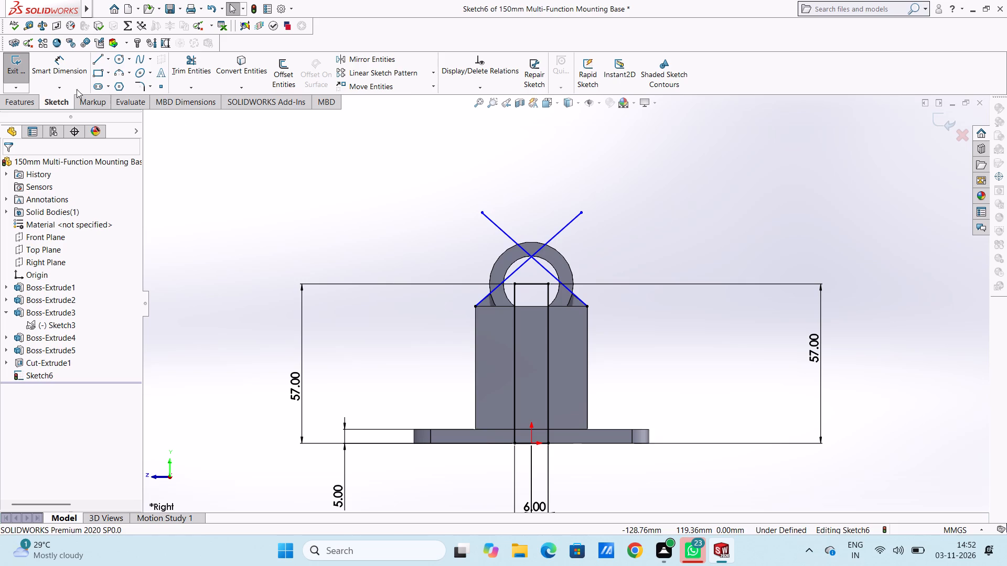
click(64, 66)
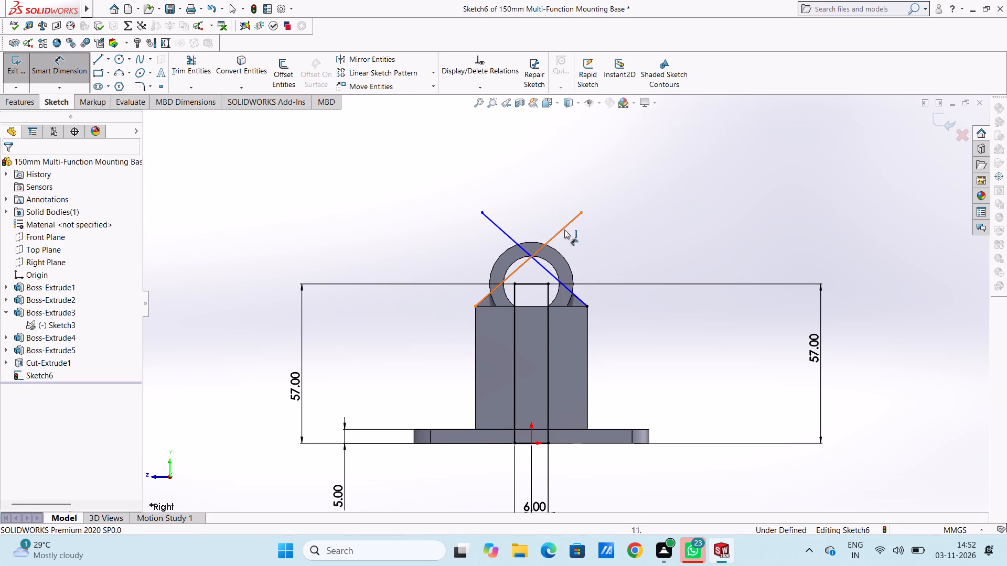
click(565, 230)
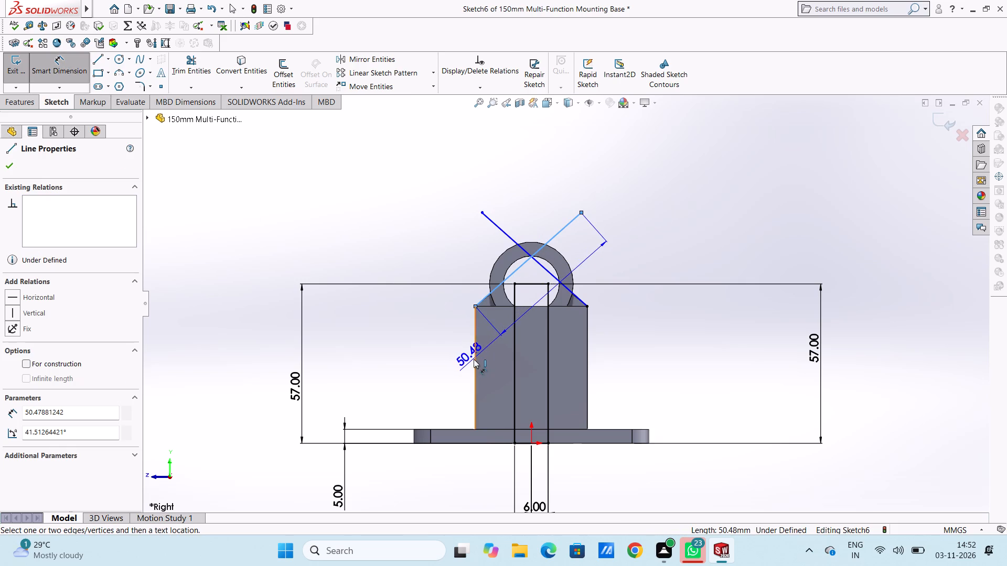
click(475, 360)
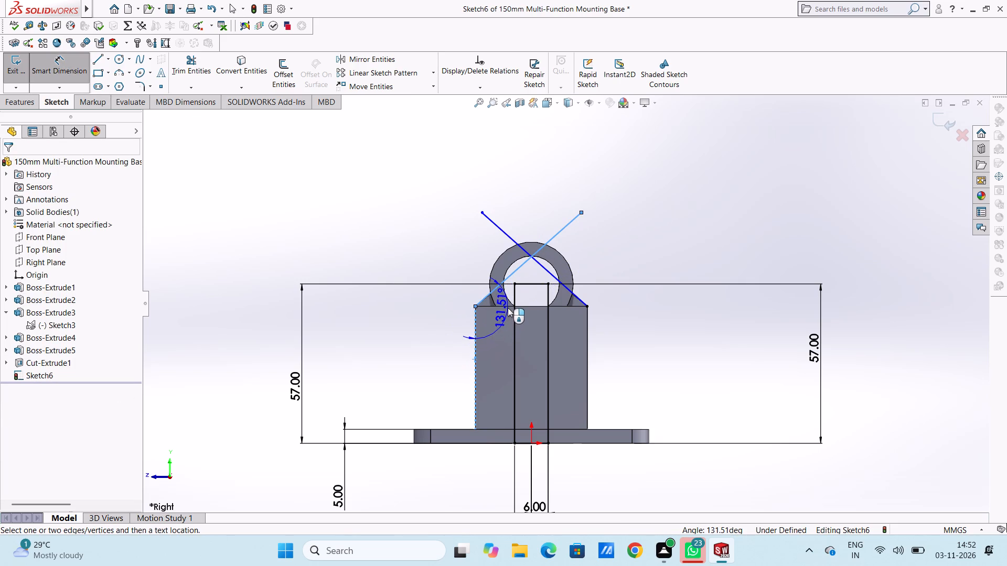
click(508, 308)
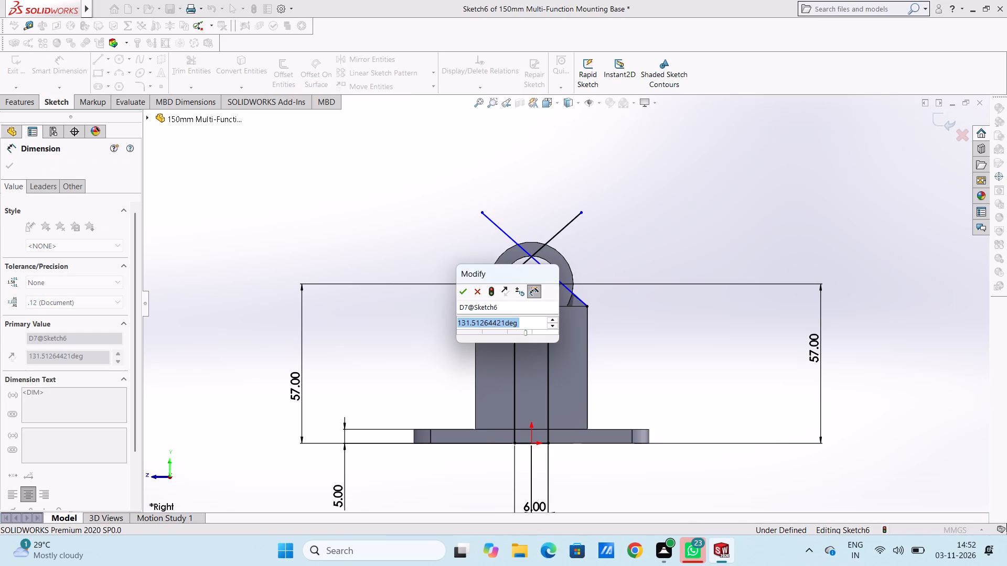
text(129)
key(Return)
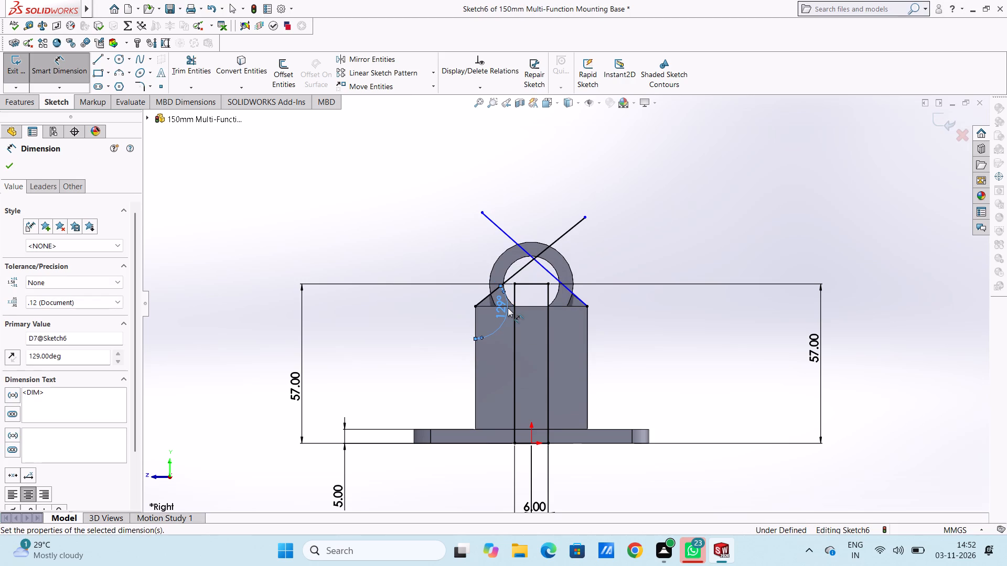
click(451, 242)
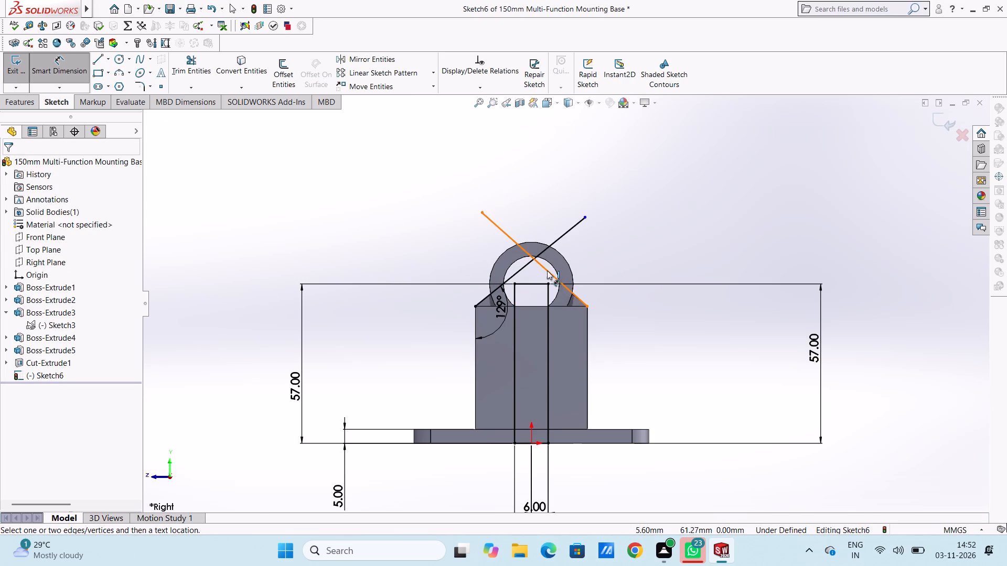
Dimension the angle between the plate's right edge and the diagonal rising from its upper right corner as 129°.
click(547, 269)
click(588, 339)
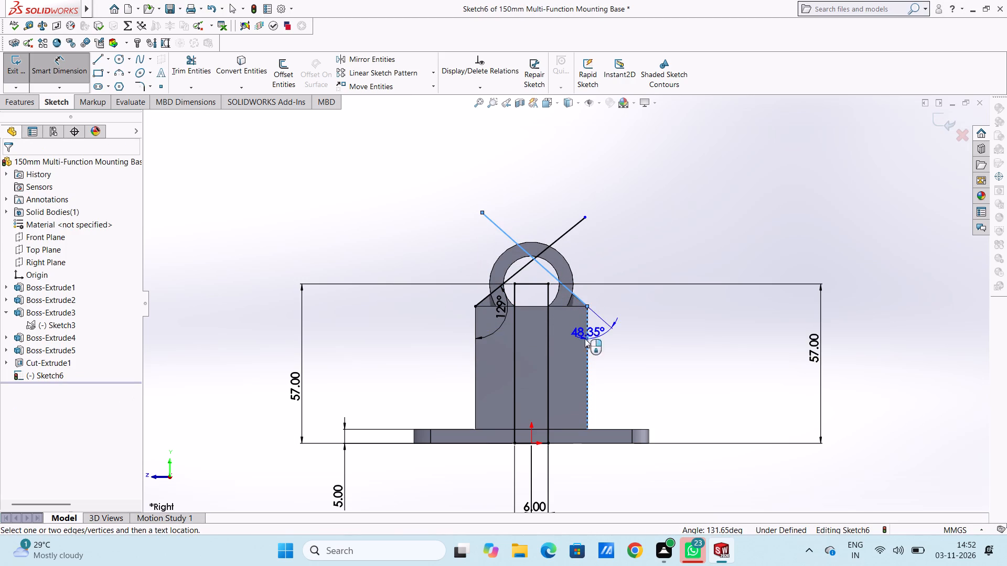
click(562, 330)
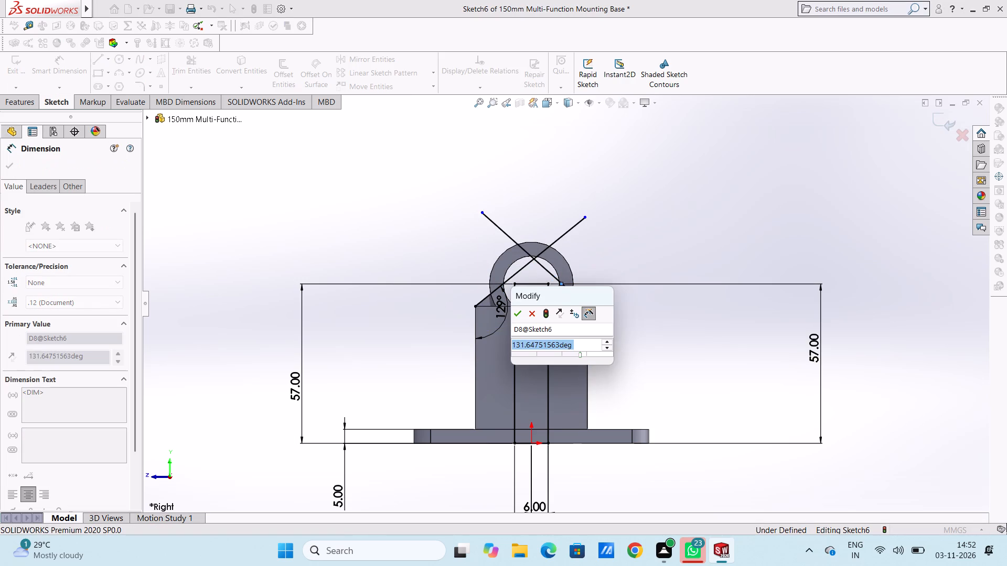
text(129)
key(Return)
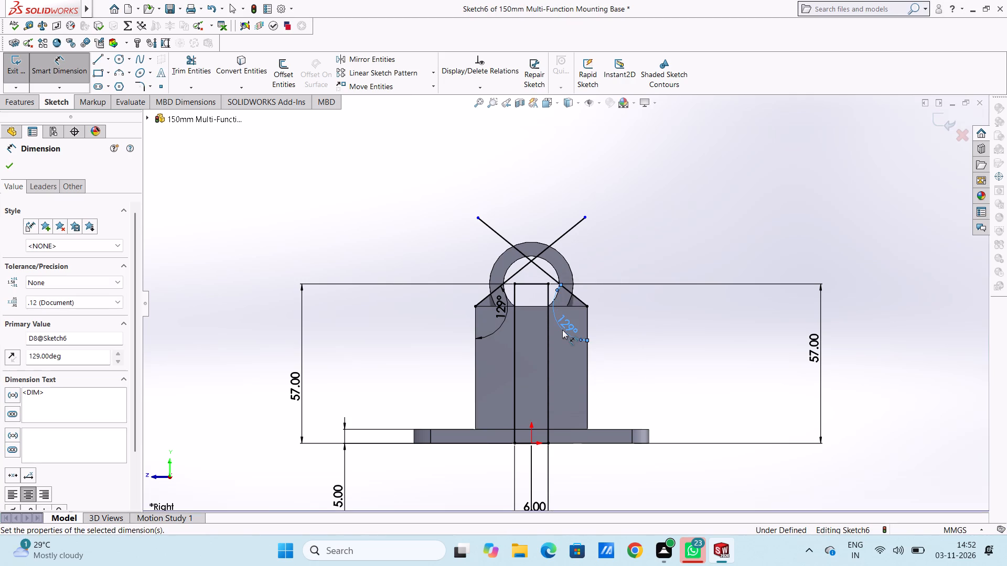
click(614, 253)
scroll(551, 293, down, 4)
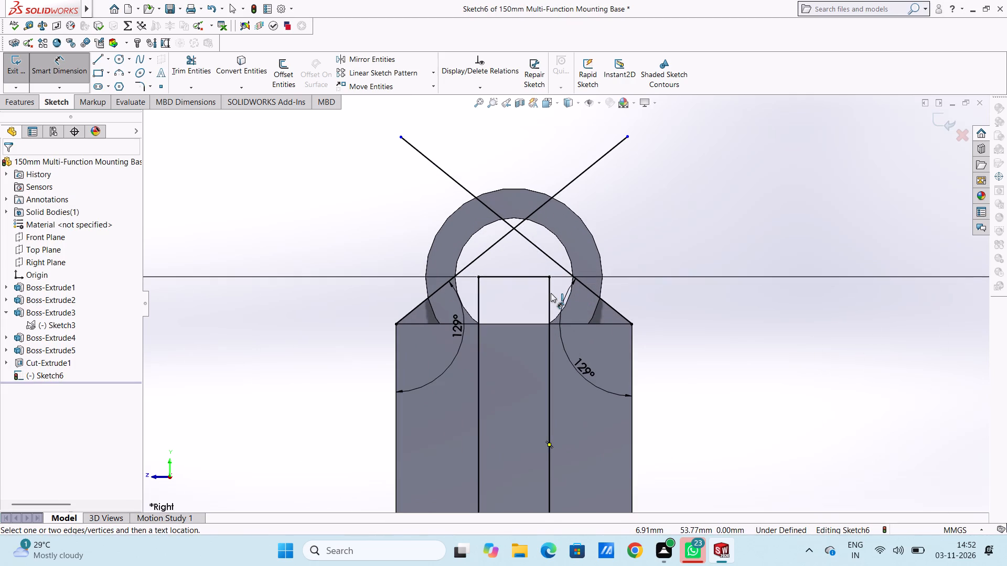
click(69, 72)
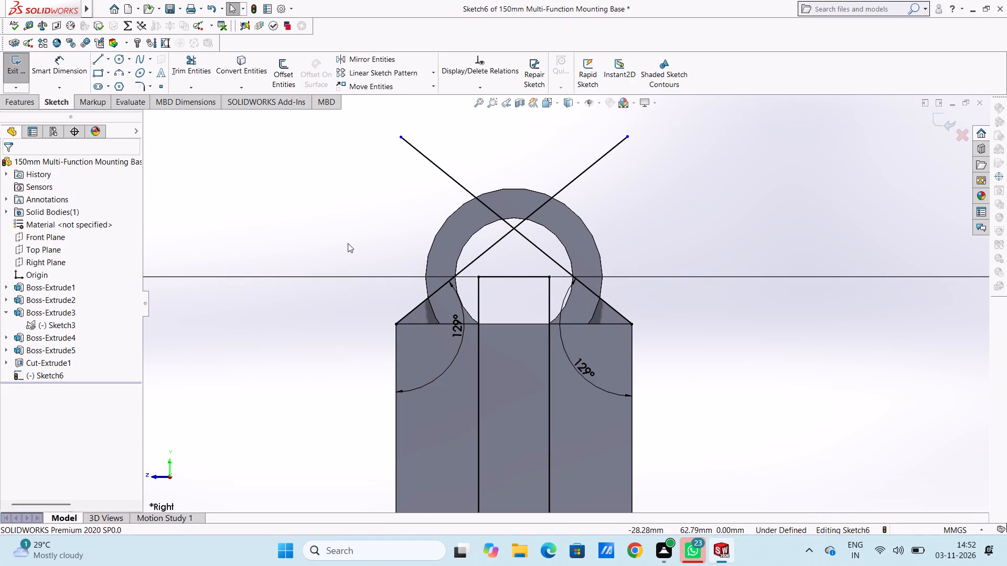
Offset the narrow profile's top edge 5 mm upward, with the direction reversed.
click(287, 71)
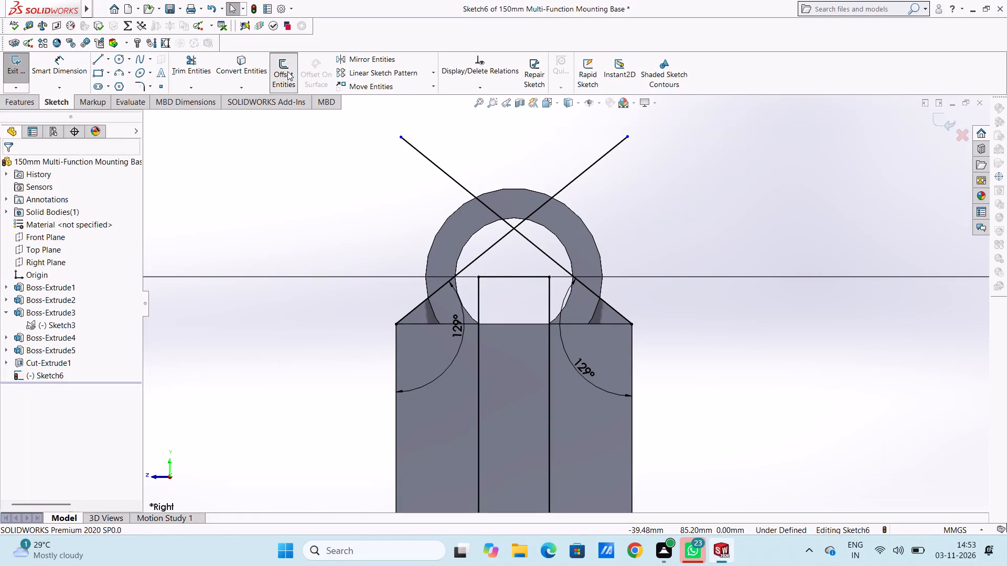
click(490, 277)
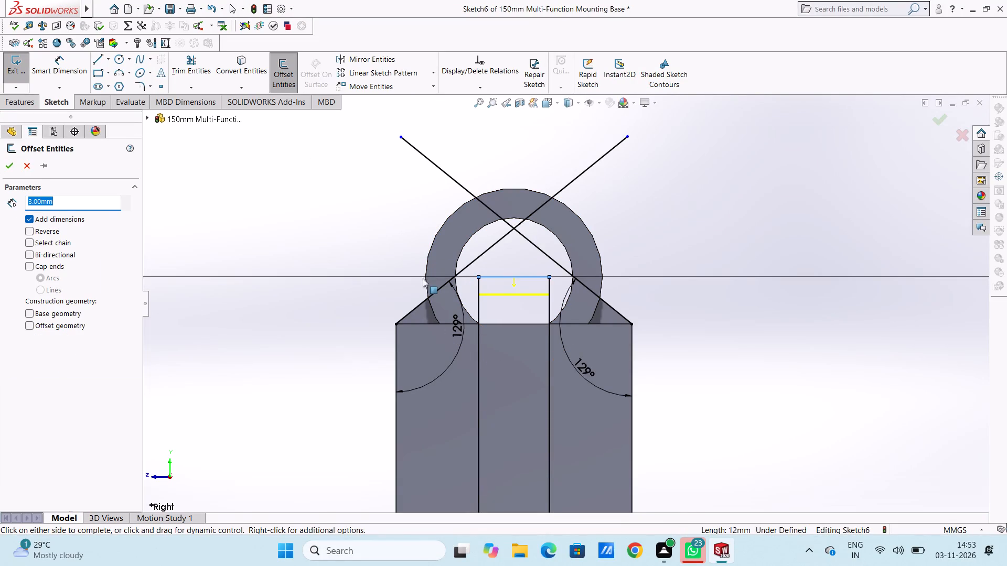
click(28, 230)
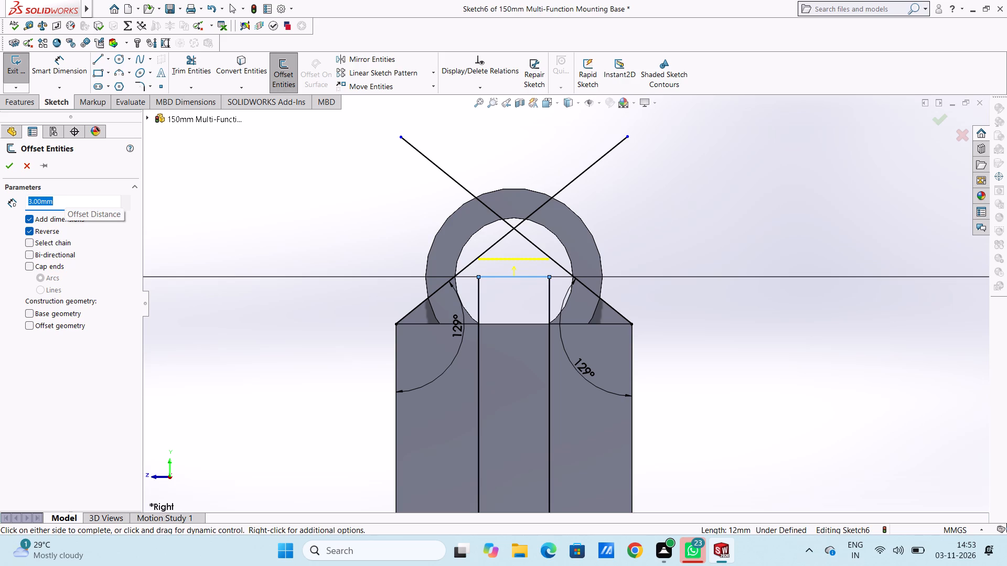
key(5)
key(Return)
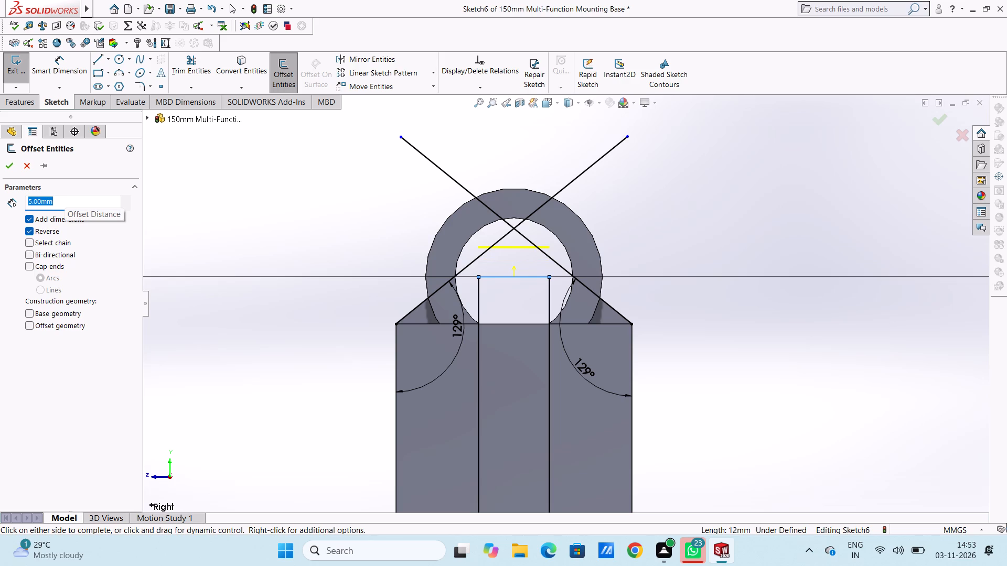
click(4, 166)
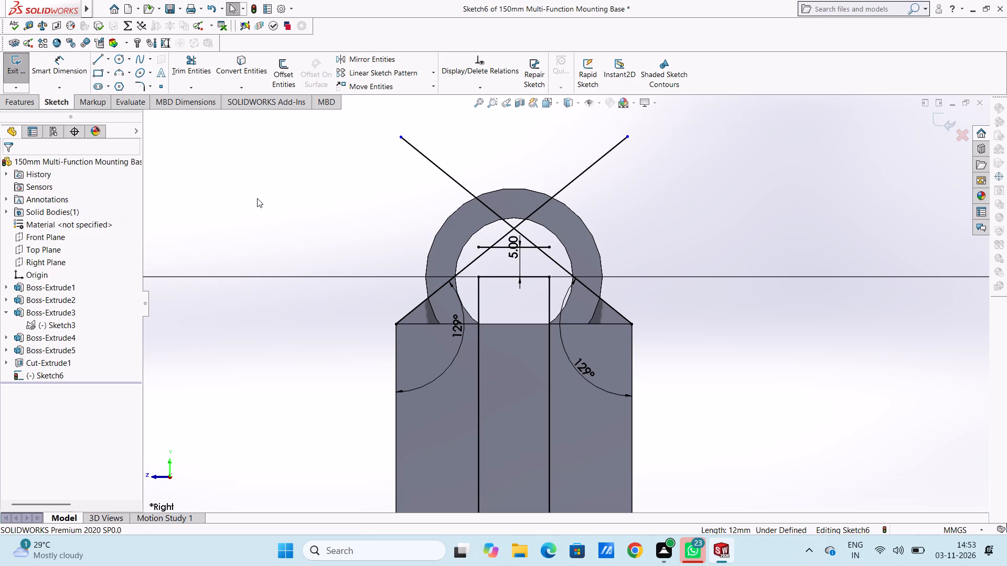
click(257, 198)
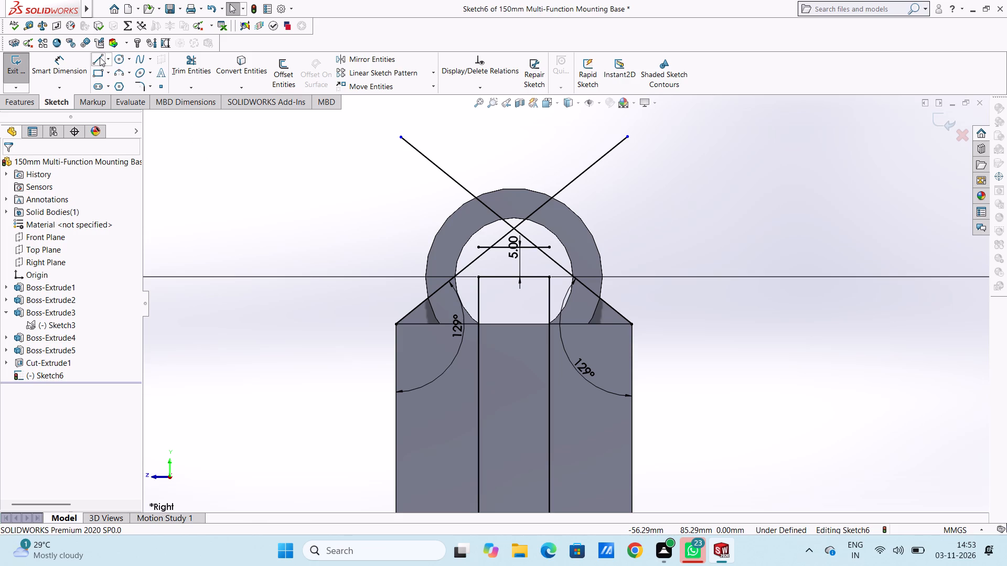
Sketch a three-line box about 3.8 mm high and 12 mm wide on top of the narrow profile's upper edge.
click(99, 57)
scroll(520, 297, down, 3)
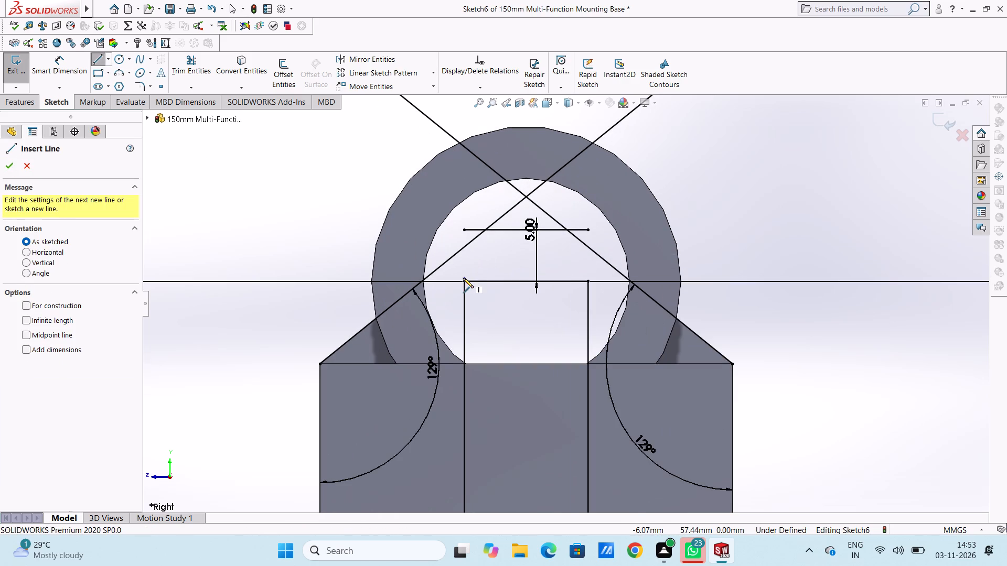
click(463, 280)
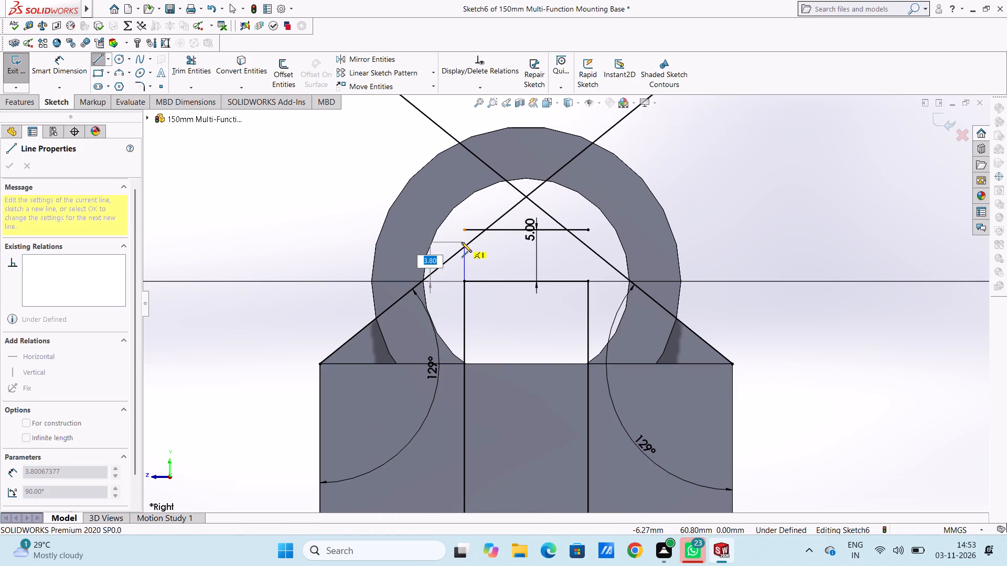
click(462, 242)
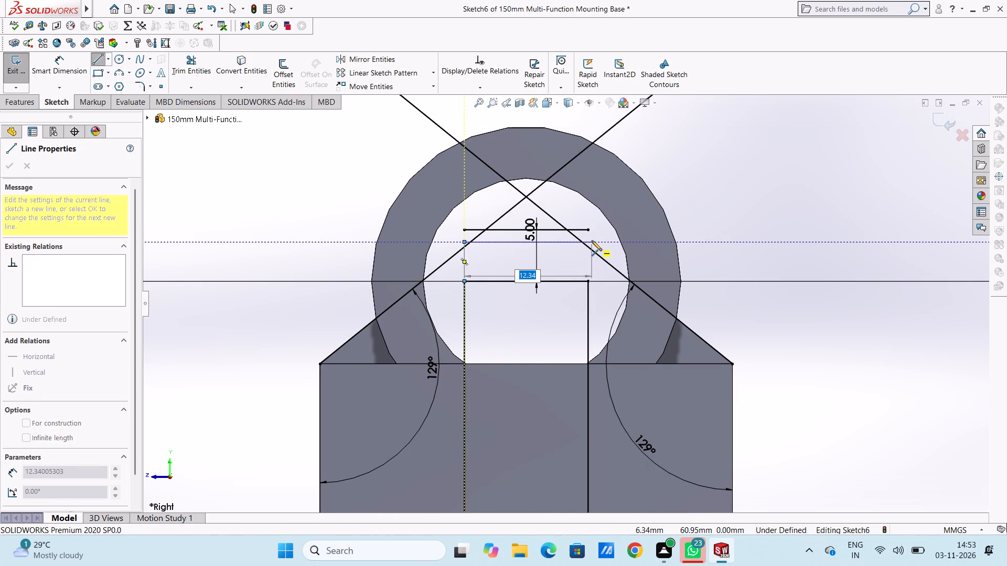
click(589, 241)
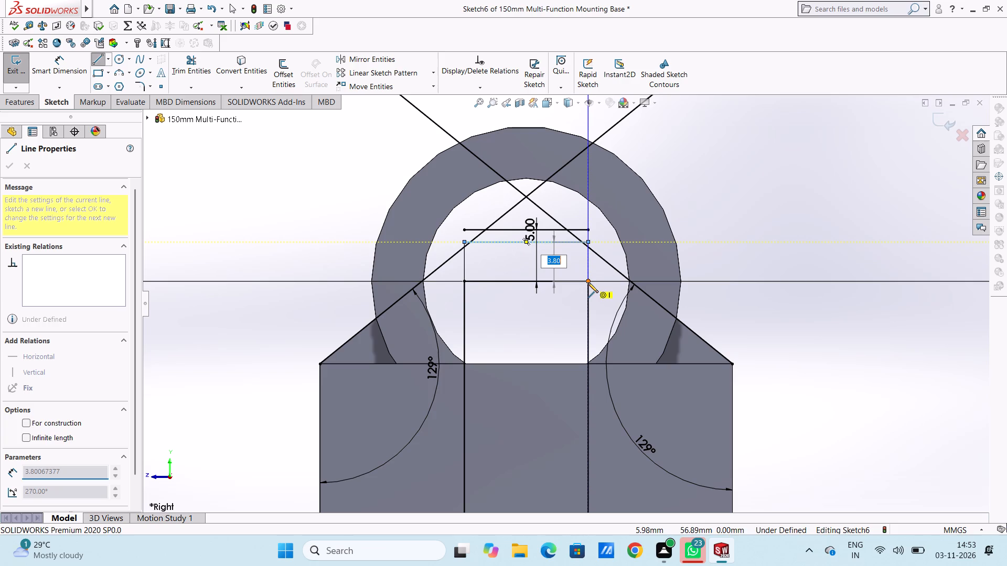
click(588, 283)
right_click(731, 187)
double_click(739, 192)
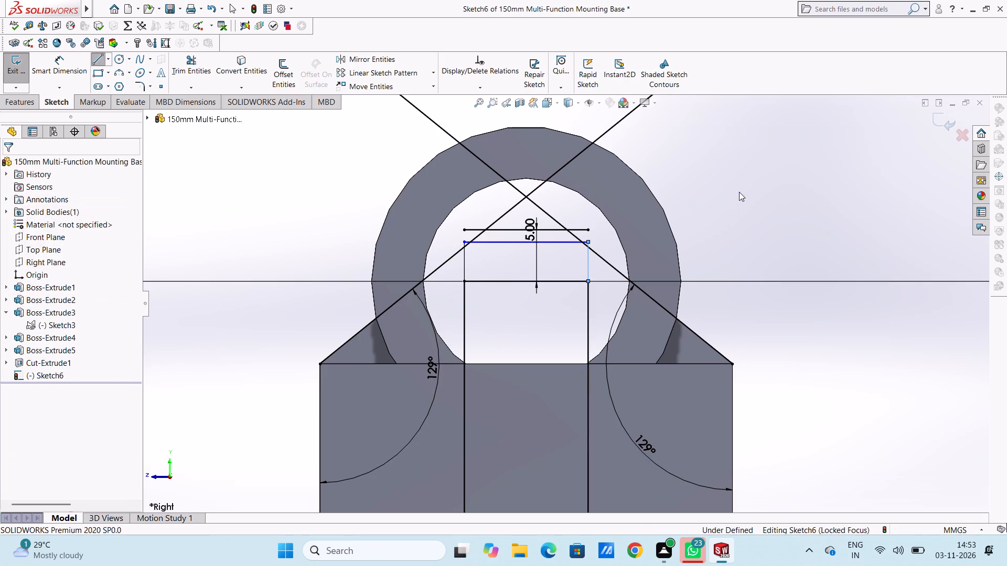
Trim away the offset line above the new box and the upper portions of both crossing diagonals.
drag(190, 61, 194, 68)
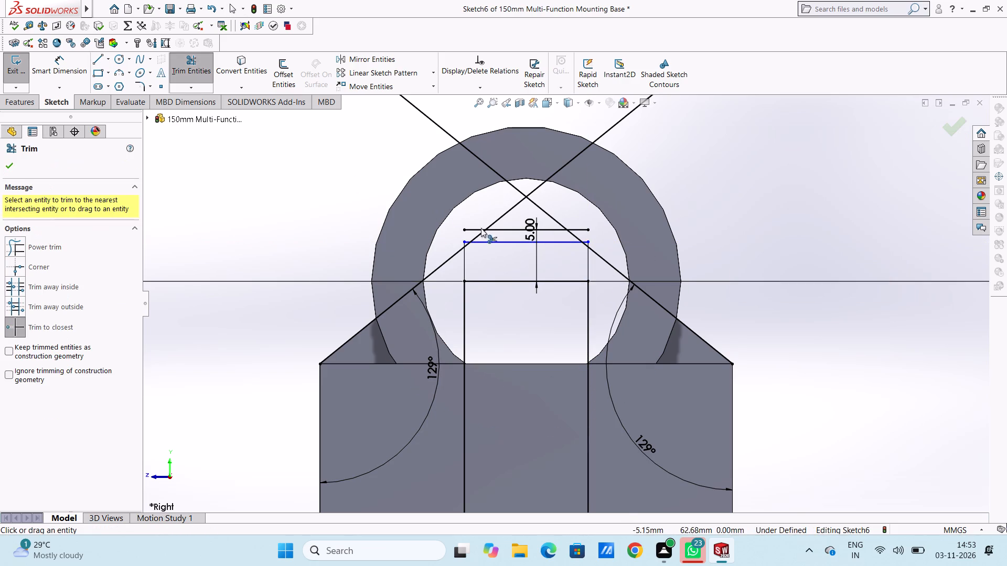
click(509, 228)
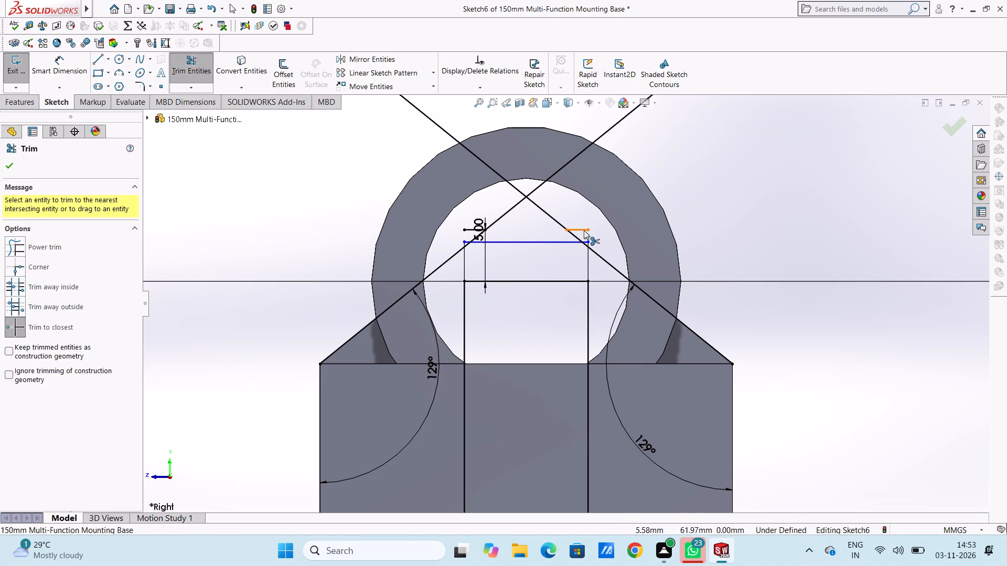
click(584, 230)
click(569, 228)
click(565, 226)
click(524, 195)
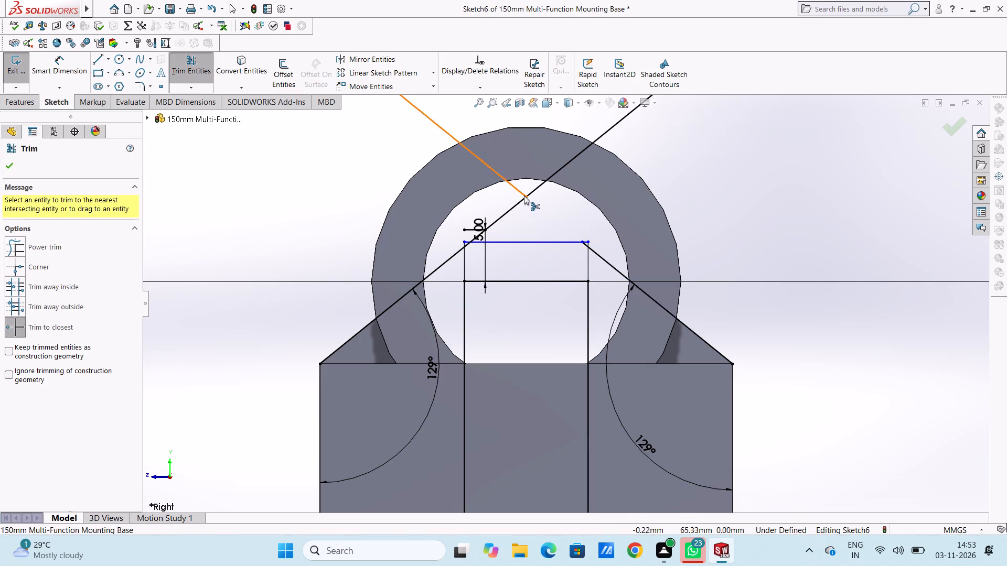
click(506, 208)
click(494, 221)
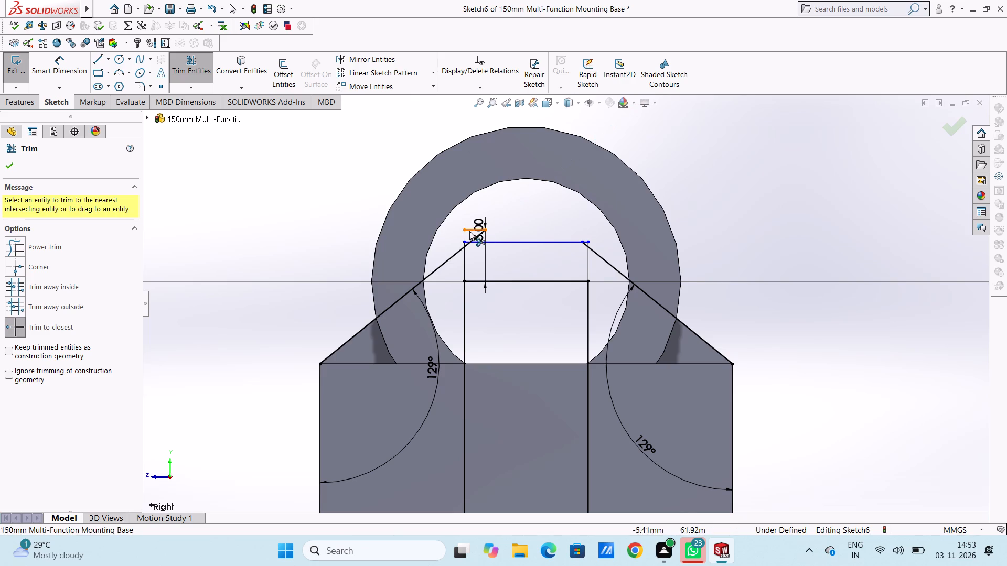
click(472, 227)
scroll(530, 264, down, 1)
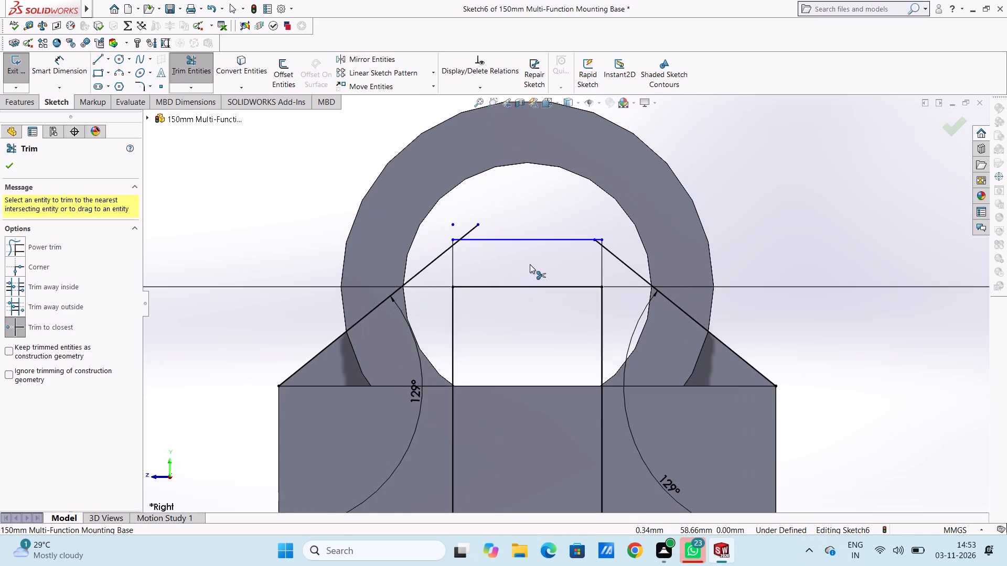
scroll(530, 264, down, 1)
scroll(454, 245, down, 4)
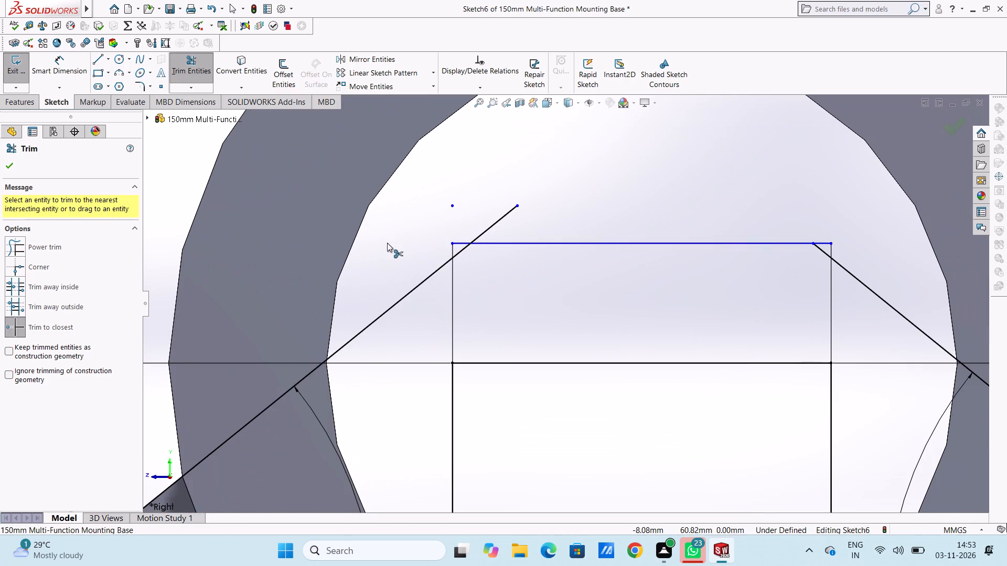
scroll(318, 194, up, 6)
click(15, 165)
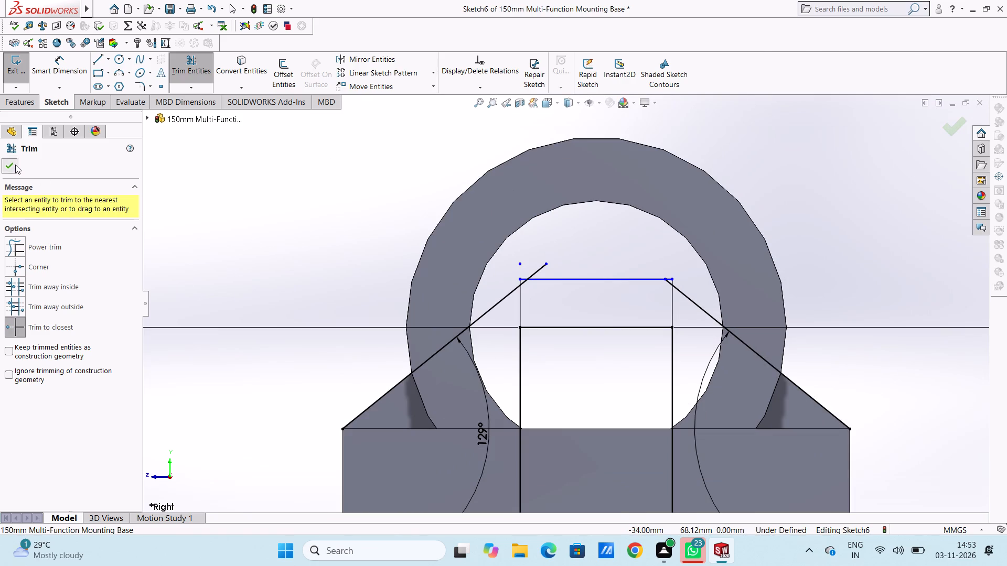
Sketch a 12 mm horizontal line joining the points where the two diagonals cross the narrow box's vertical sides.
click(101, 61)
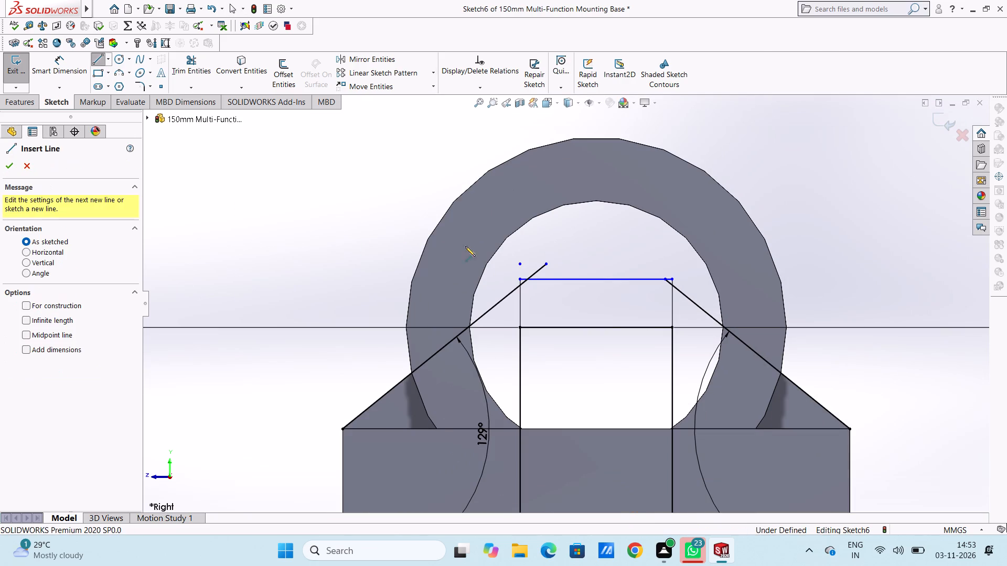
scroll(650, 324, down, 4)
scroll(362, 248, down, 3)
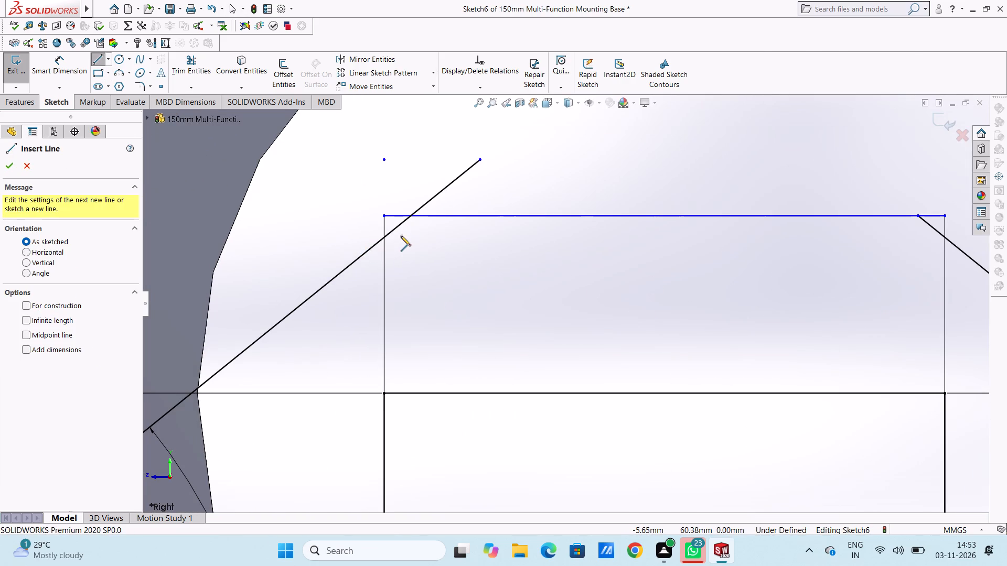
scroll(401, 236, up, 5)
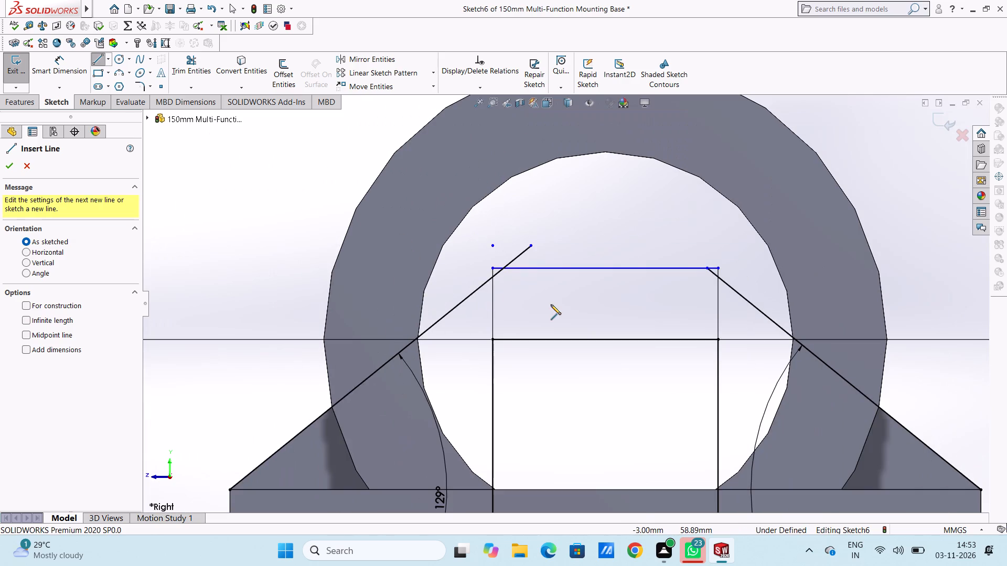
scroll(550, 304, down, 4)
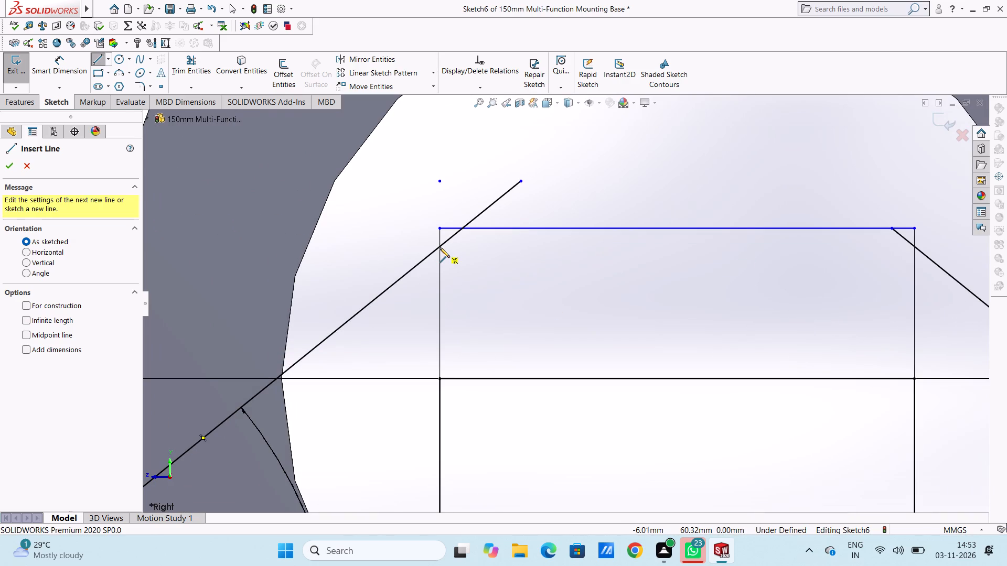
click(440, 247)
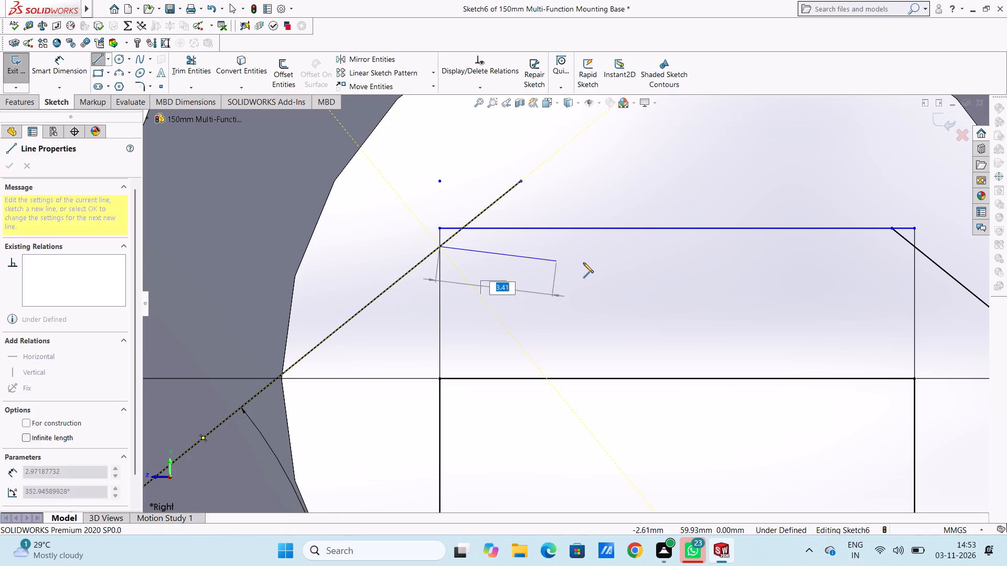
scroll(583, 263, up, 2)
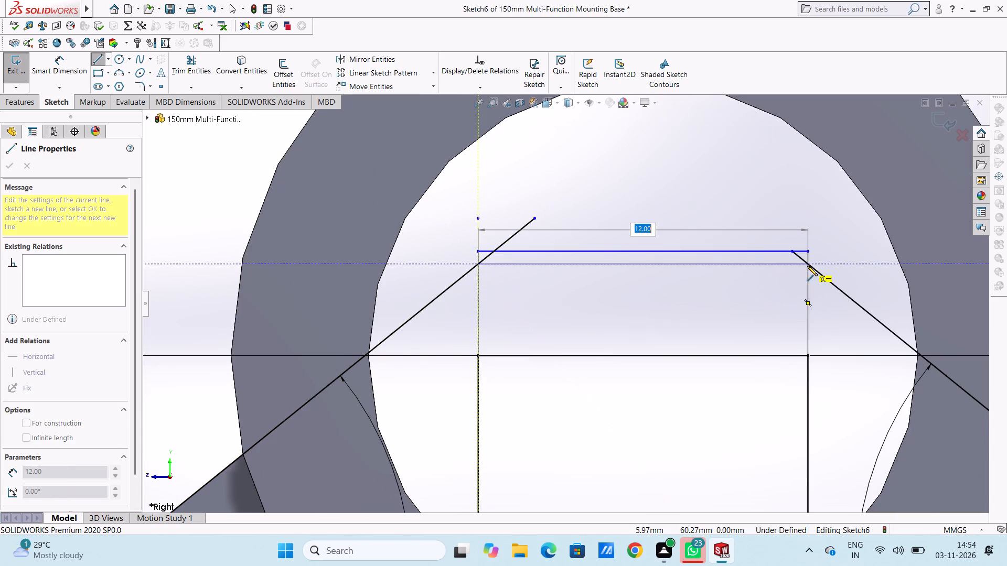
click(807, 265)
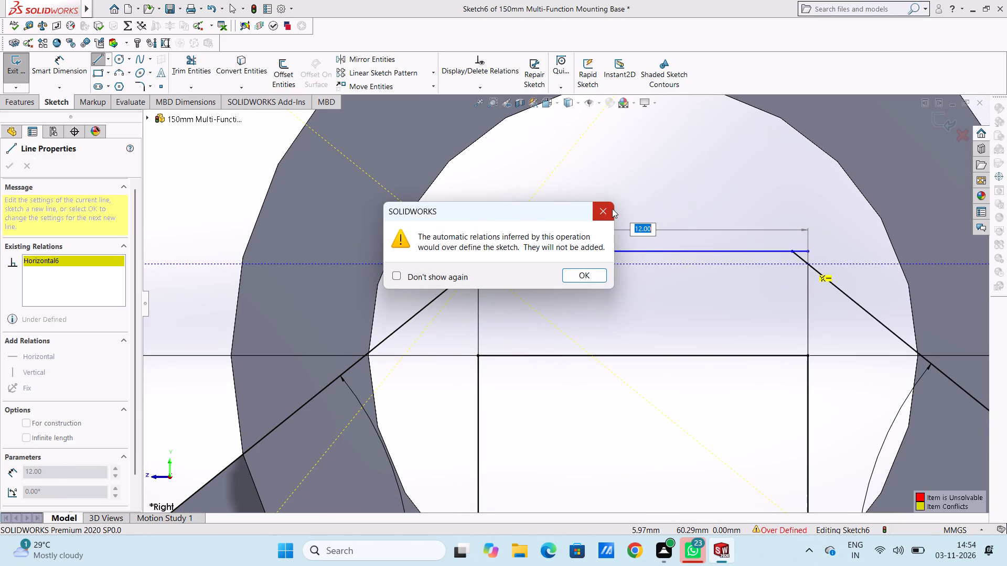
click(612, 209)
right_click(667, 154)
click(672, 162)
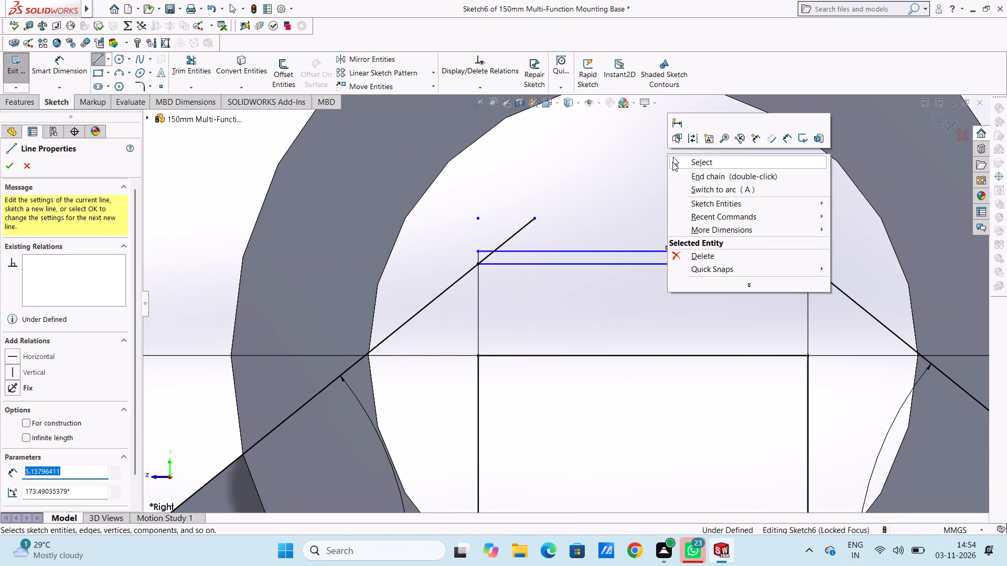
click(649, 182)
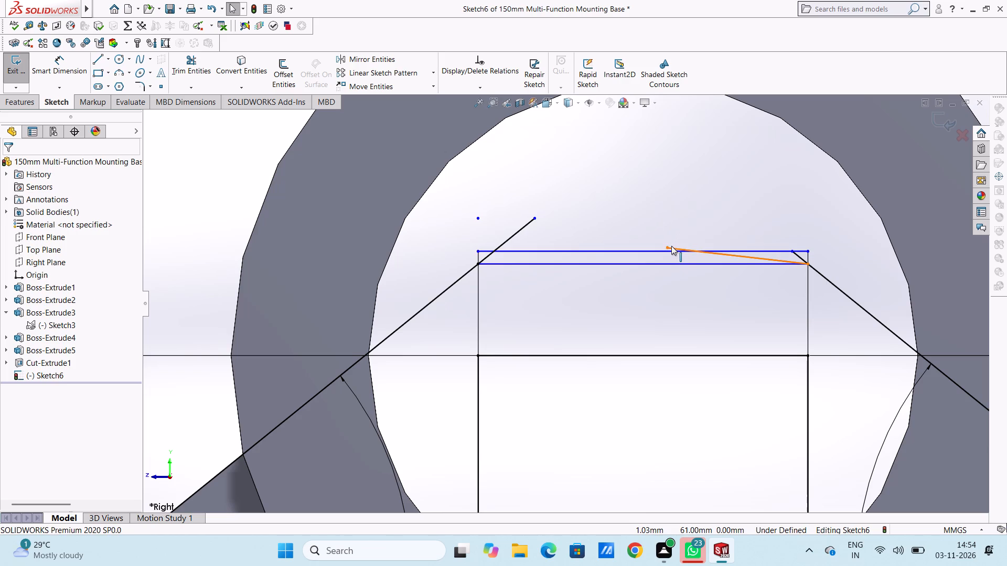
Delete the stray slanted line about 5.2 mm long starting at the new horizontal line's right end.
click(671, 246)
right_click(637, 183)
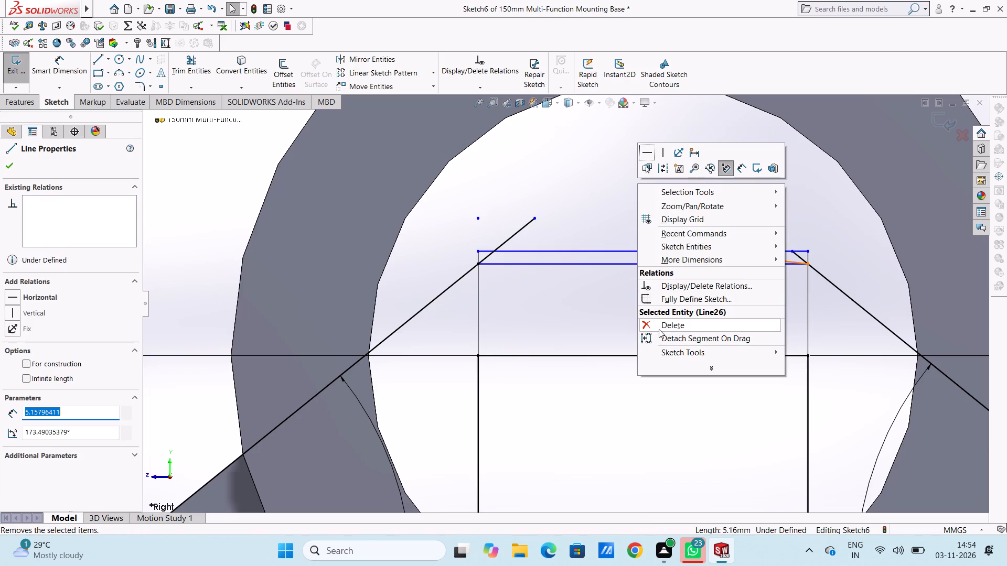
click(657, 324)
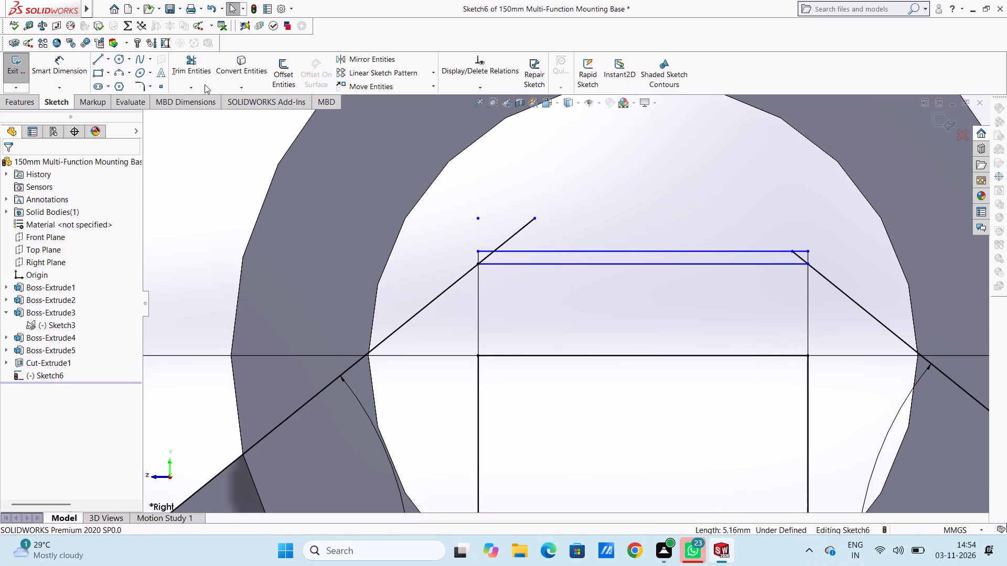
Trim away the box's upper line, its left stub and the left diagonal's overhang above the new horizontal line.
click(198, 71)
scroll(562, 252, down, 5)
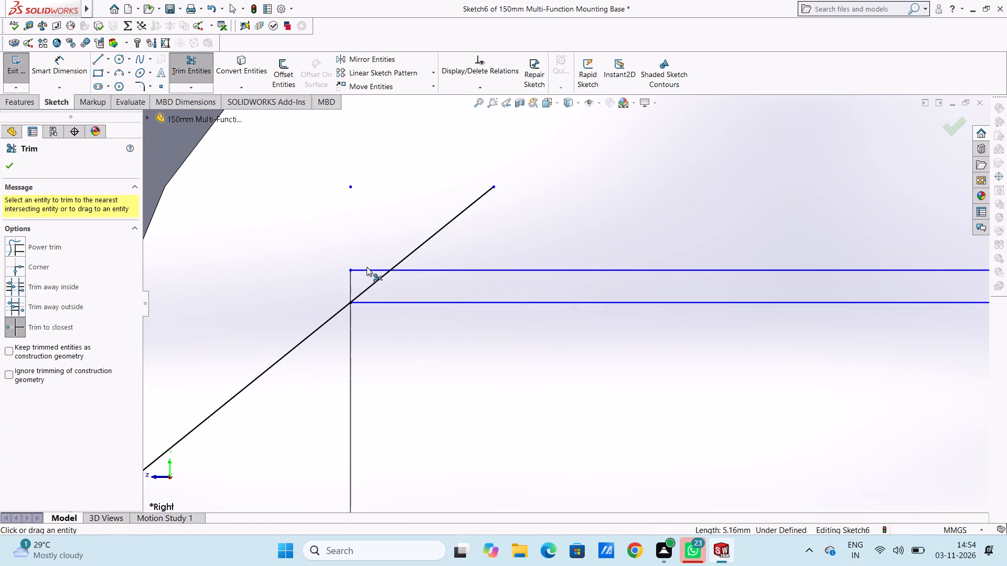
click(349, 277)
click(354, 269)
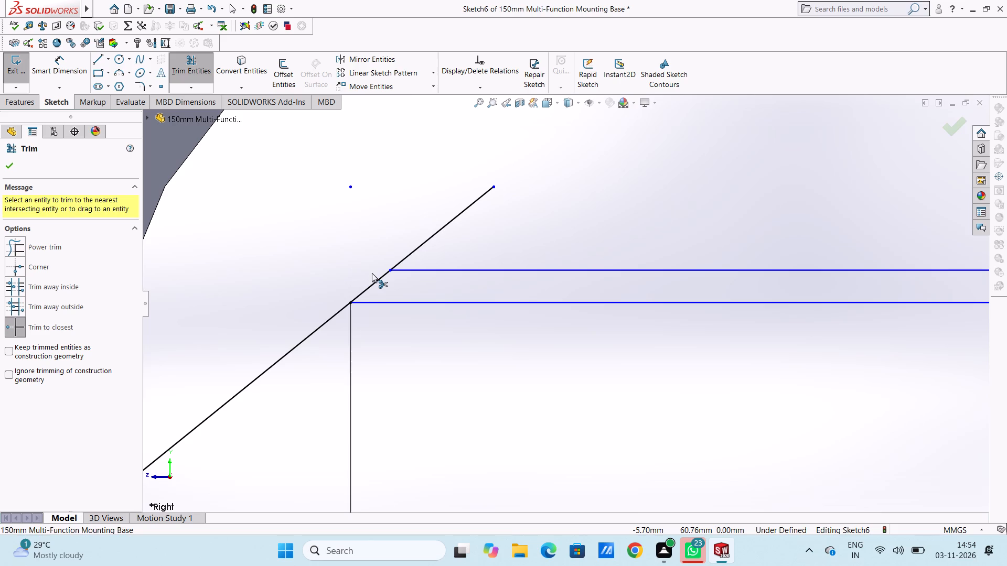
click(375, 275)
double_click(379, 276)
click(391, 273)
click(395, 267)
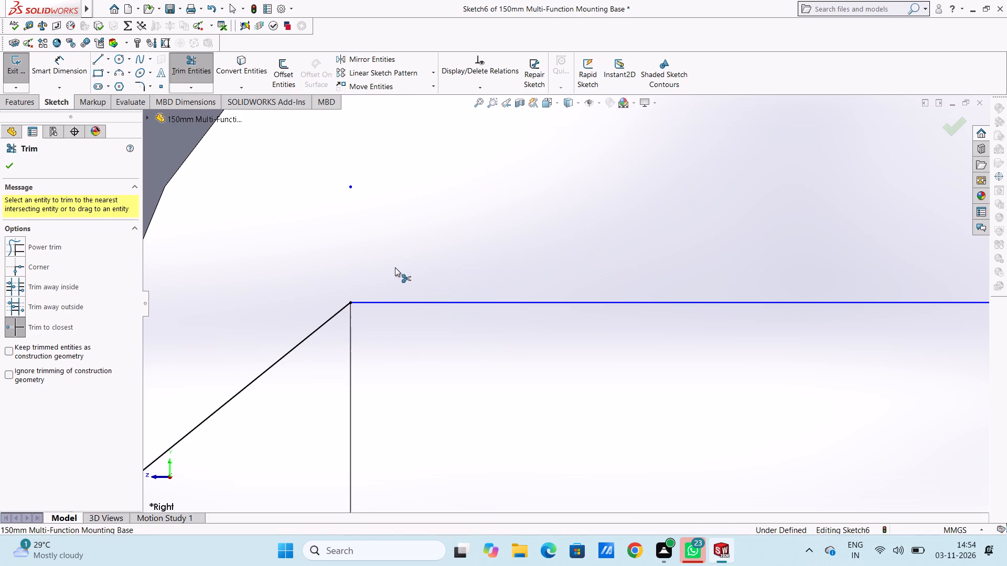
Trim away the diagonal, horizontal and vertical leftovers above the new horizontal line's right end.
scroll(528, 233, up, 8)
scroll(590, 306, down, 3)
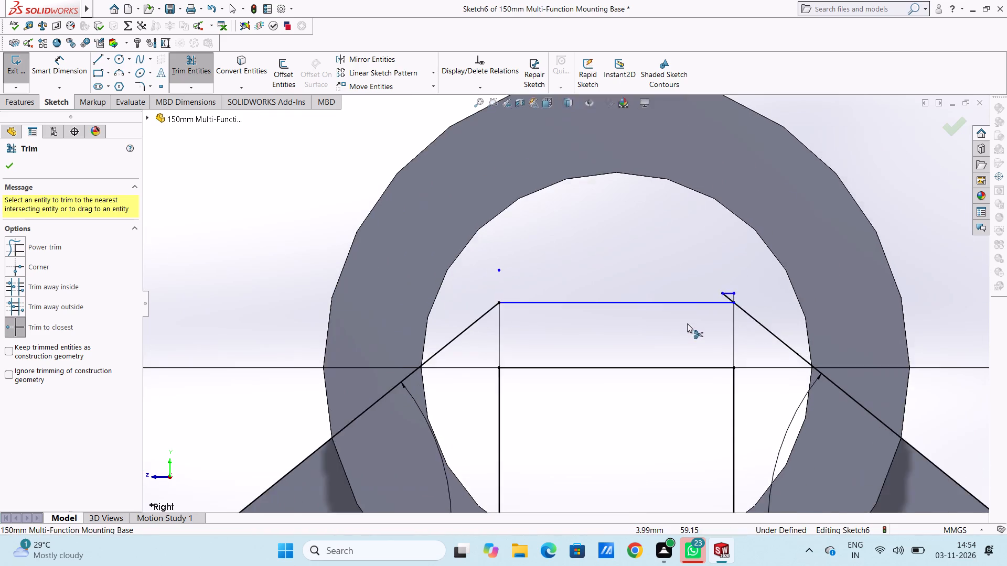
scroll(687, 323, down, 2)
scroll(742, 283, down, 5)
click(675, 246)
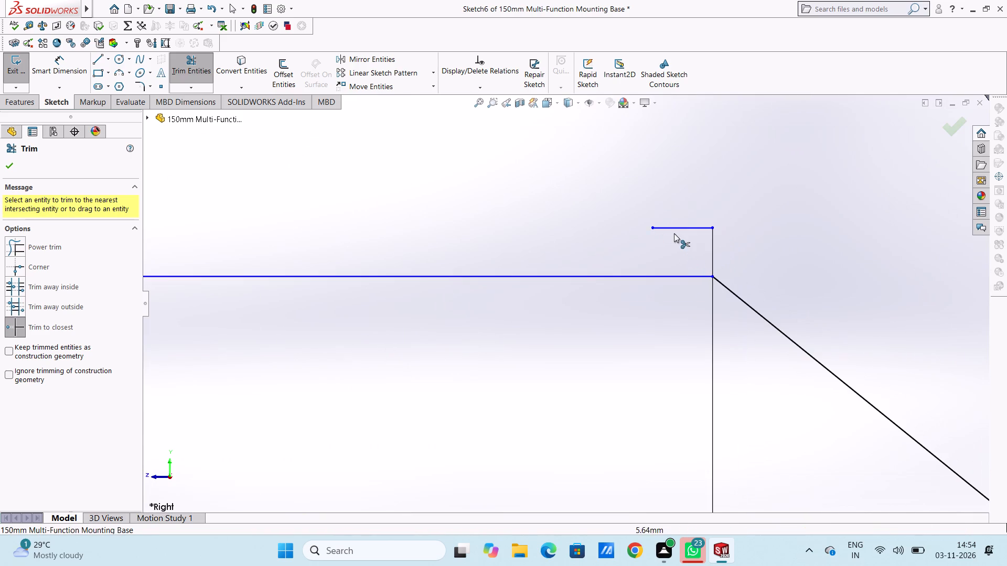
click(673, 230)
click(712, 252)
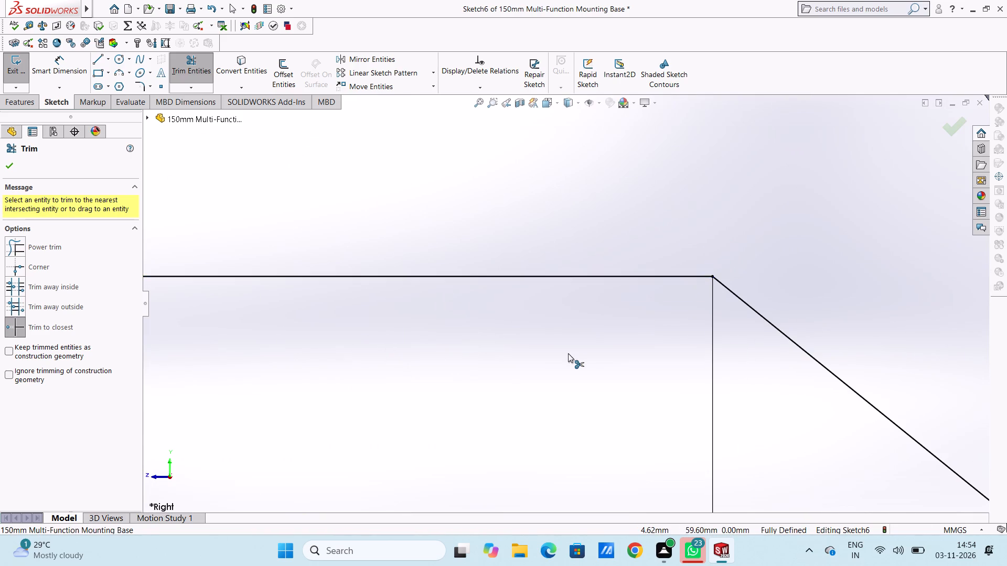
Trim away the narrow profile's old top edge and all vertical side segments below the new horizontal line.
scroll(568, 353, up, 10)
click(424, 369)
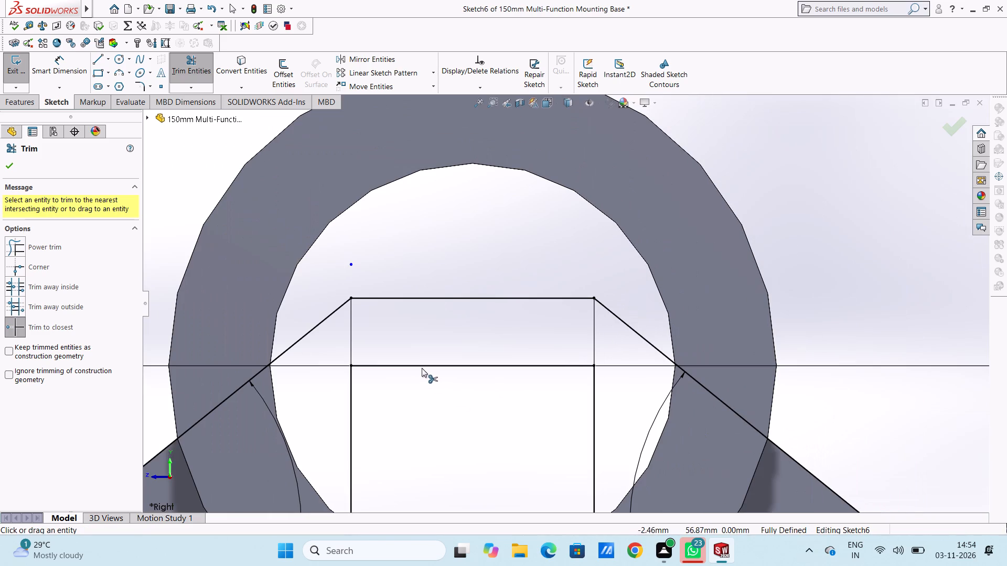
click(419, 366)
click(349, 393)
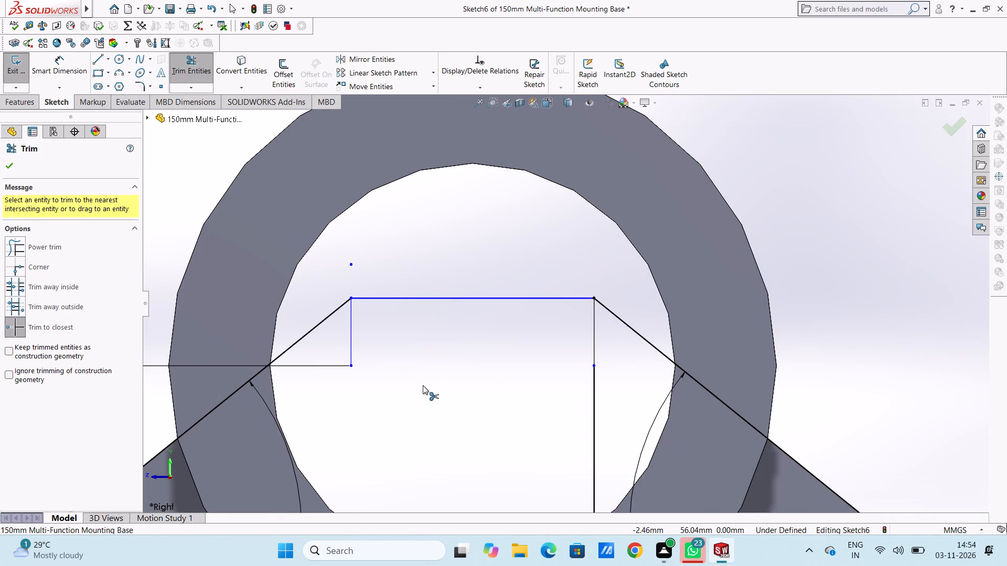
scroll(423, 385, up, 5)
scroll(460, 331, down, 4)
click(490, 306)
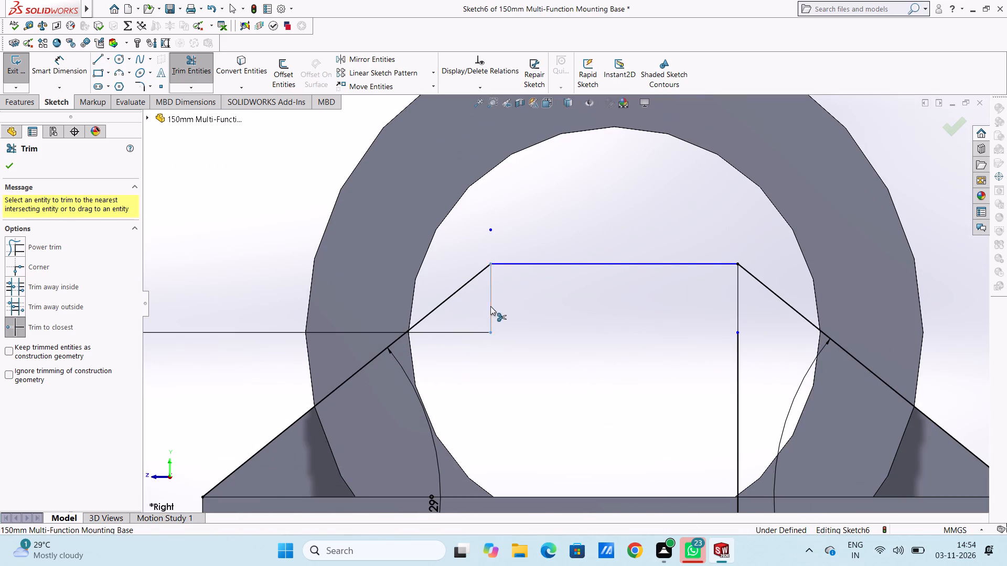
scroll(564, 314, up, 4)
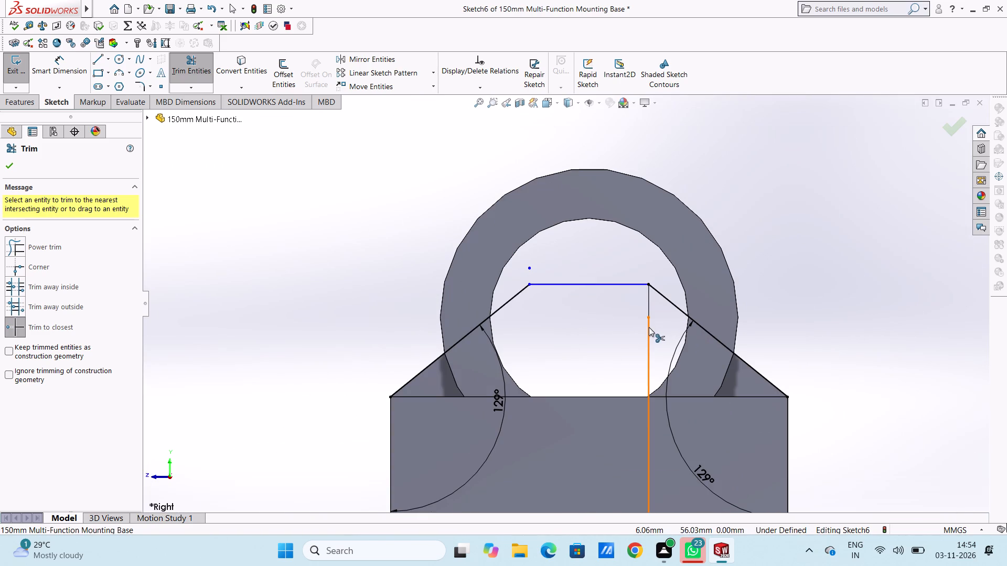
click(649, 327)
click(647, 304)
scroll(649, 316, up, 6)
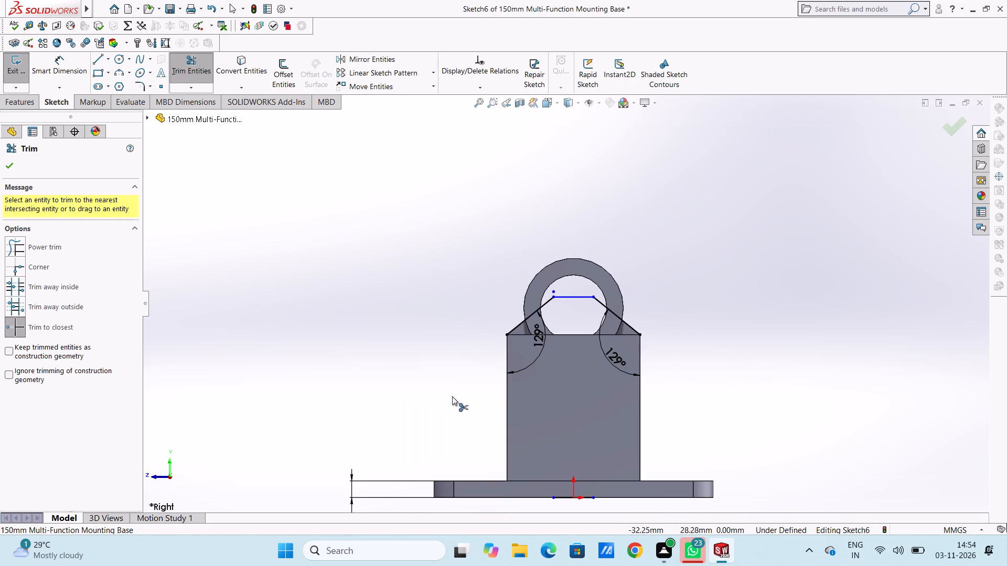
click(10, 166)
click(358, 216)
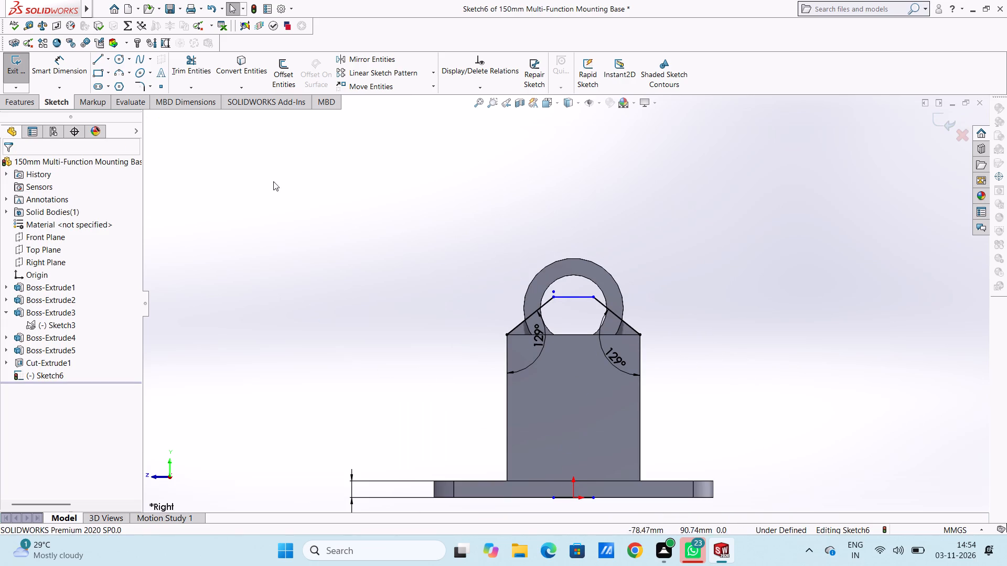
Sketch two vertical lines about 60.3 mm long from the top line's ends down to the bottom edge's ends.
click(95, 62)
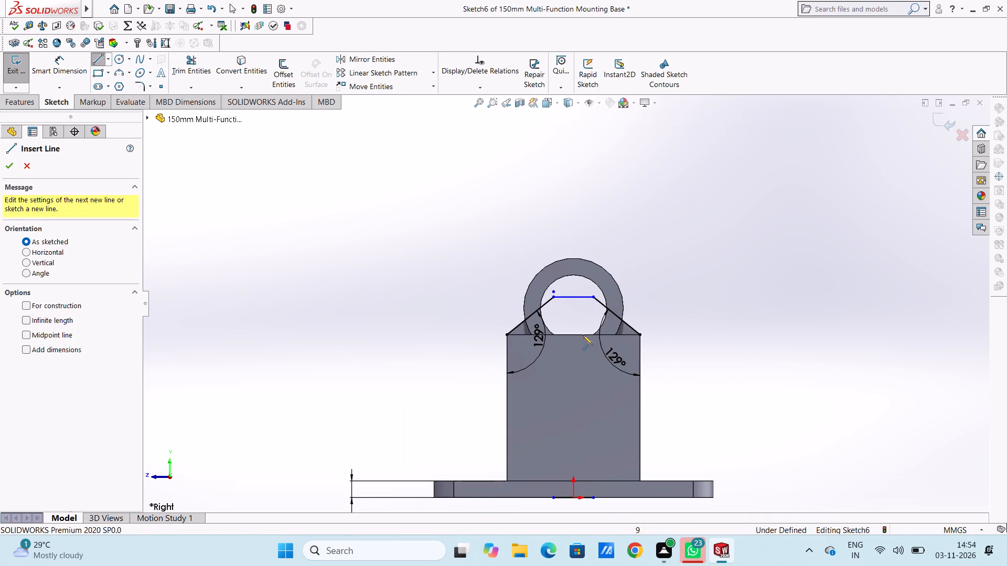
click(553, 298)
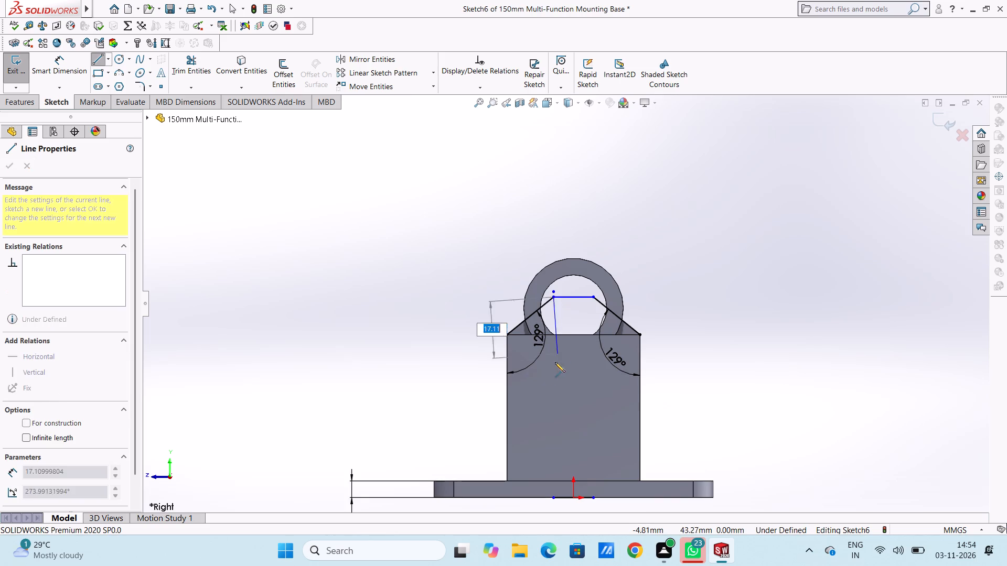
scroll(553, 370, up, 2)
scroll(557, 428, down, 4)
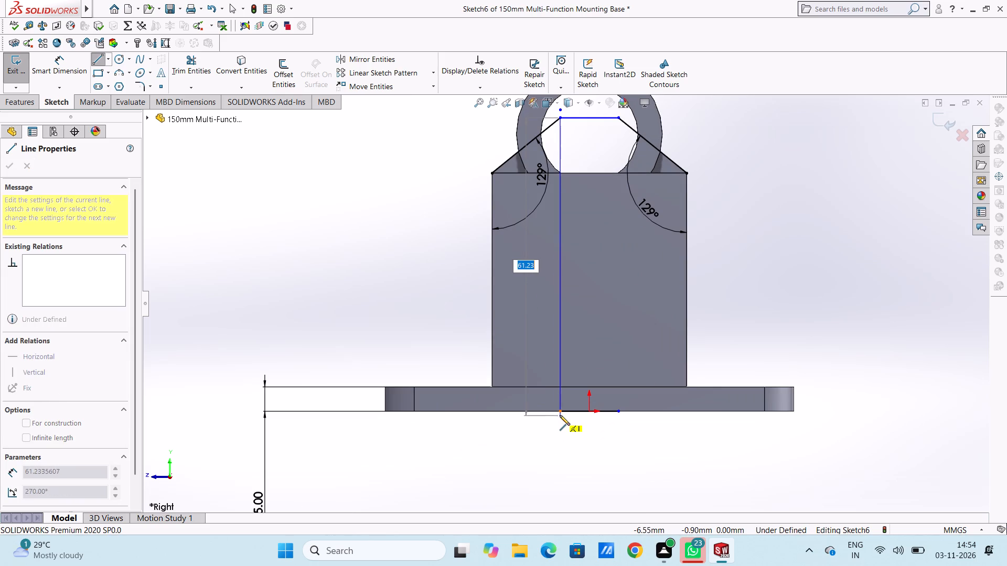
click(559, 411)
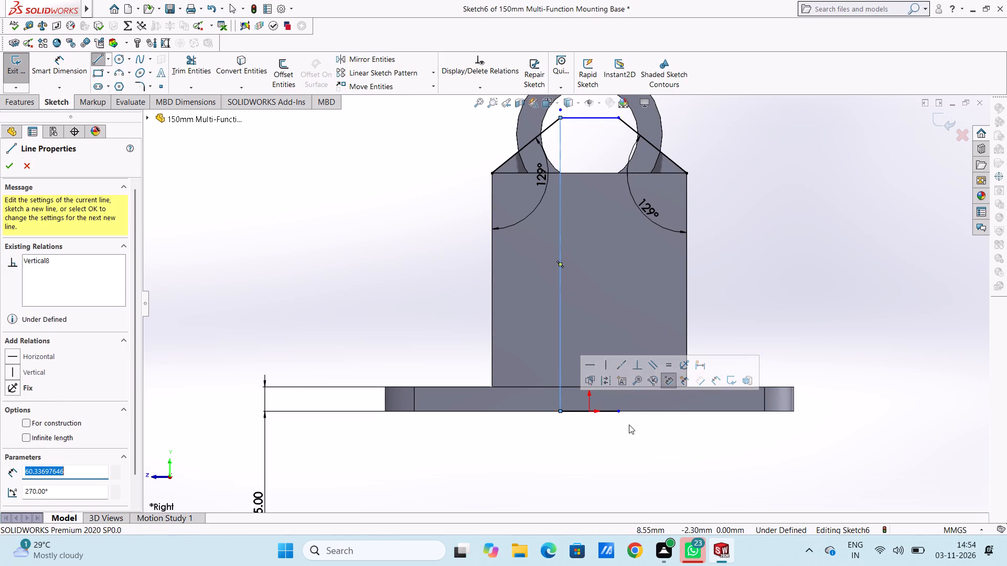
click(619, 412)
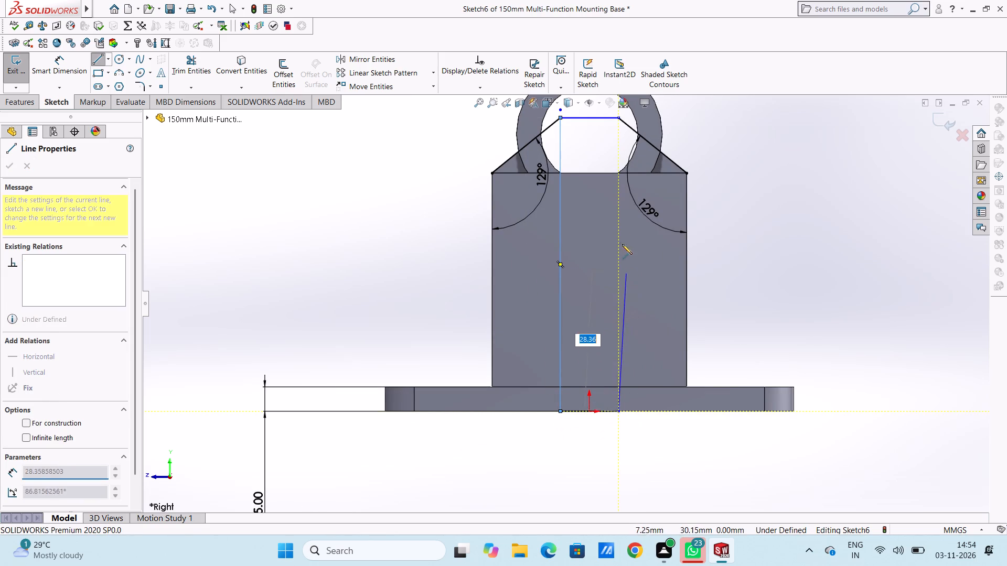
click(617, 119)
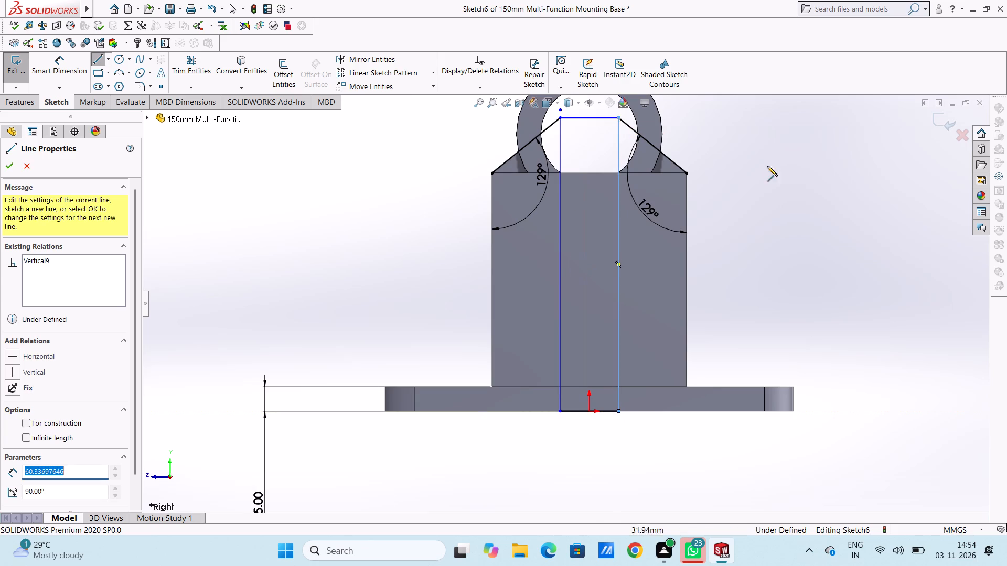
right_click(778, 166)
click(786, 176)
click(781, 184)
Dimension the lengths of both new vertical lines, keeping their drawn values.
scroll(713, 193, up, 3)
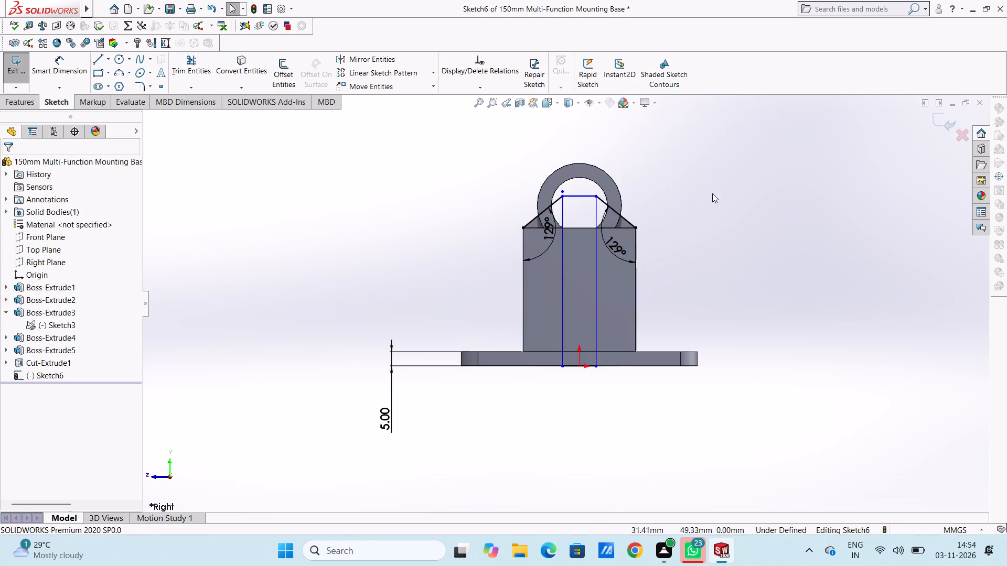
scroll(631, 208, down, 2)
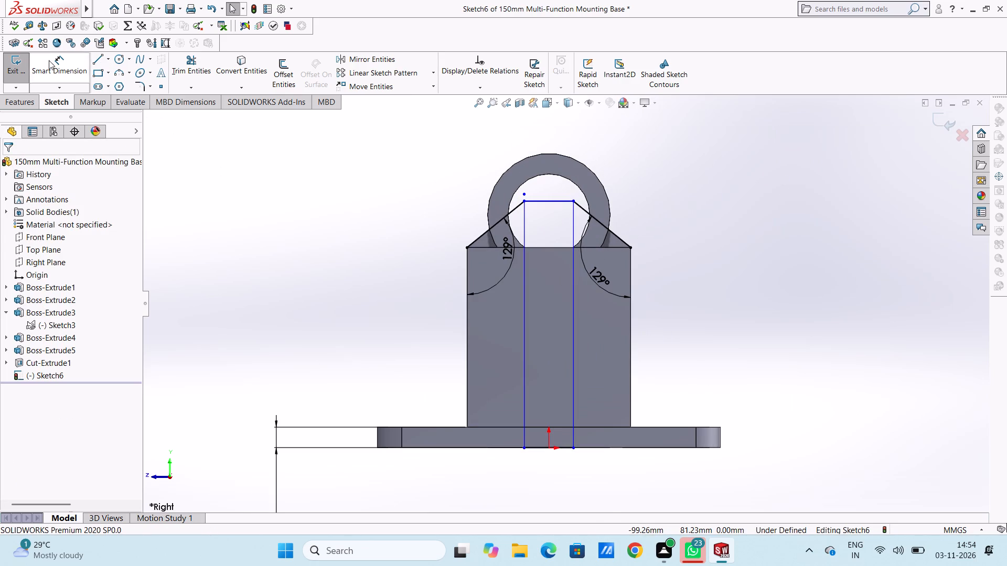
click(49, 60)
click(527, 282)
click(282, 308)
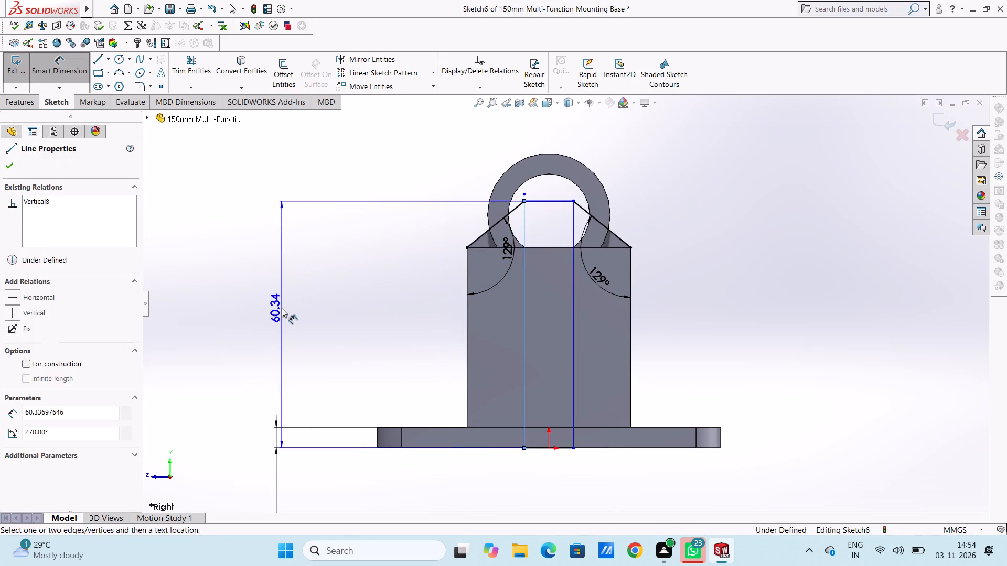
click(235, 290)
click(225, 265)
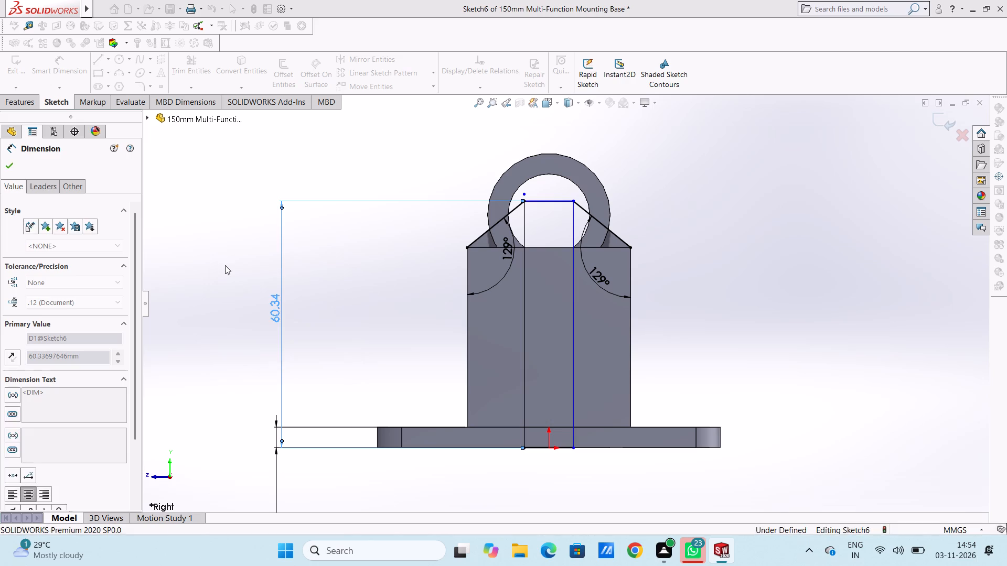
click(575, 317)
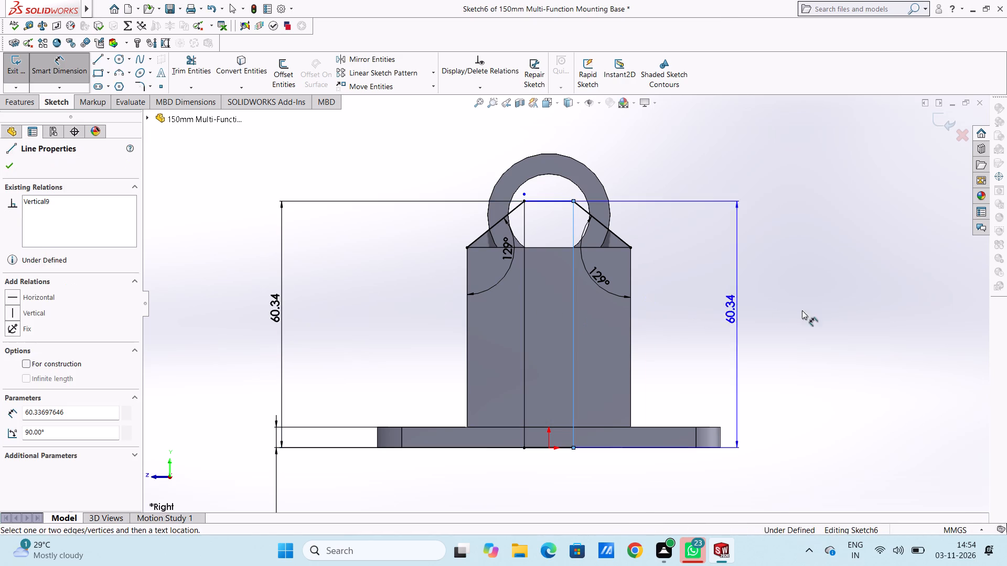
click(822, 310)
click(774, 296)
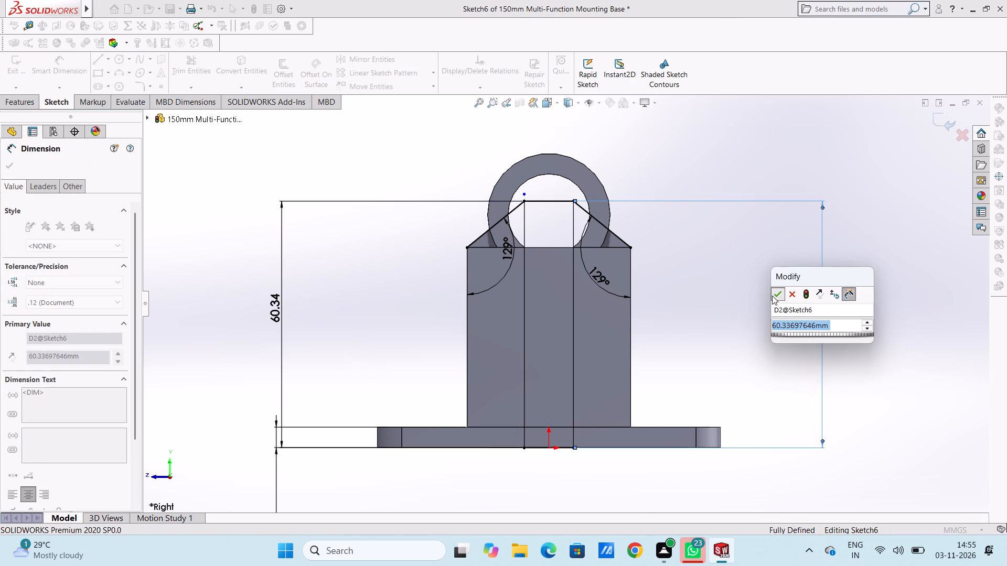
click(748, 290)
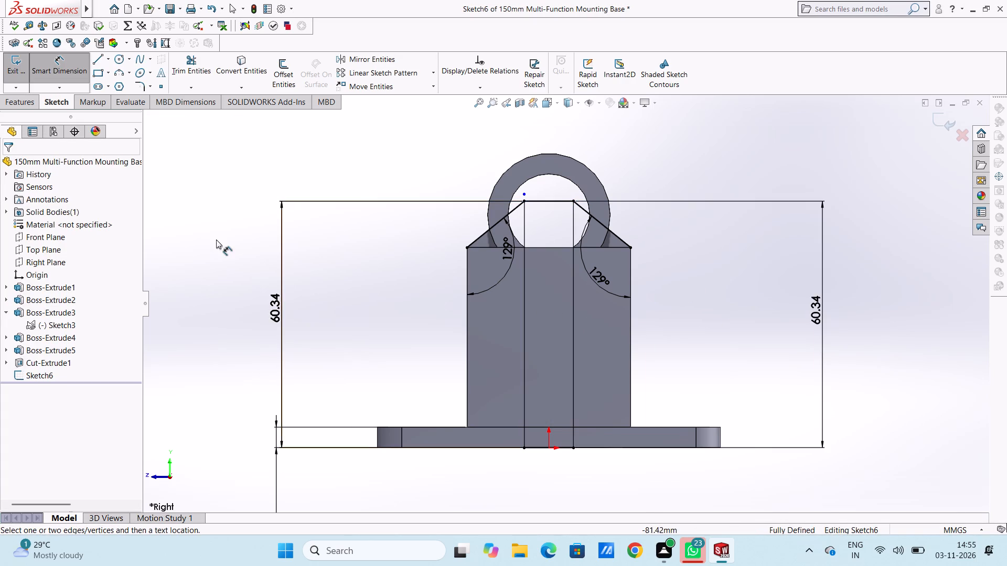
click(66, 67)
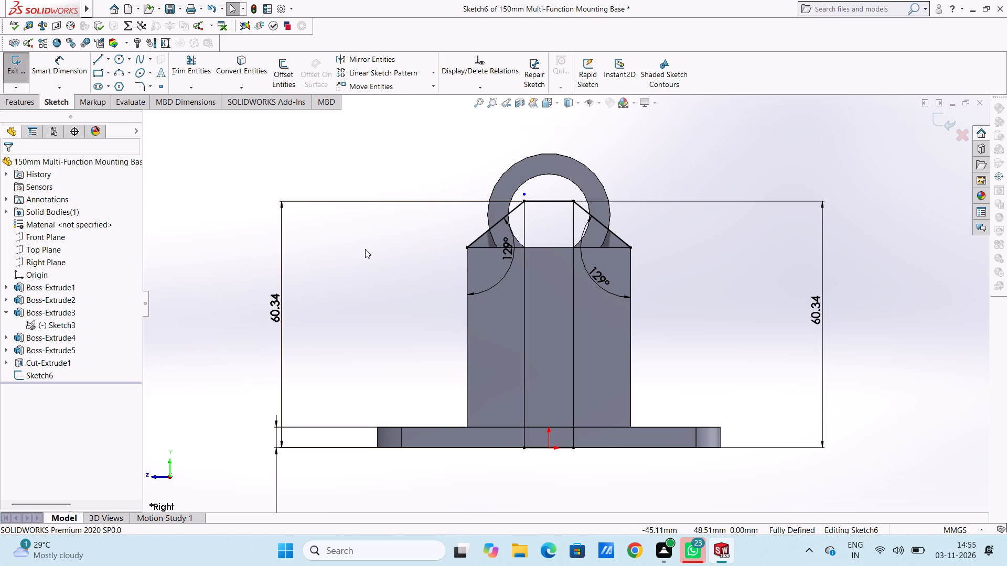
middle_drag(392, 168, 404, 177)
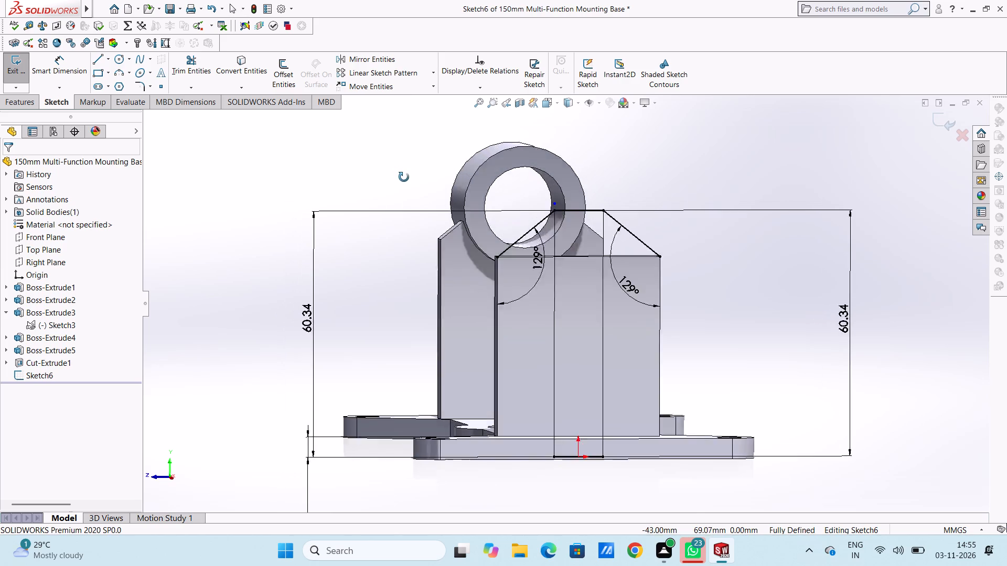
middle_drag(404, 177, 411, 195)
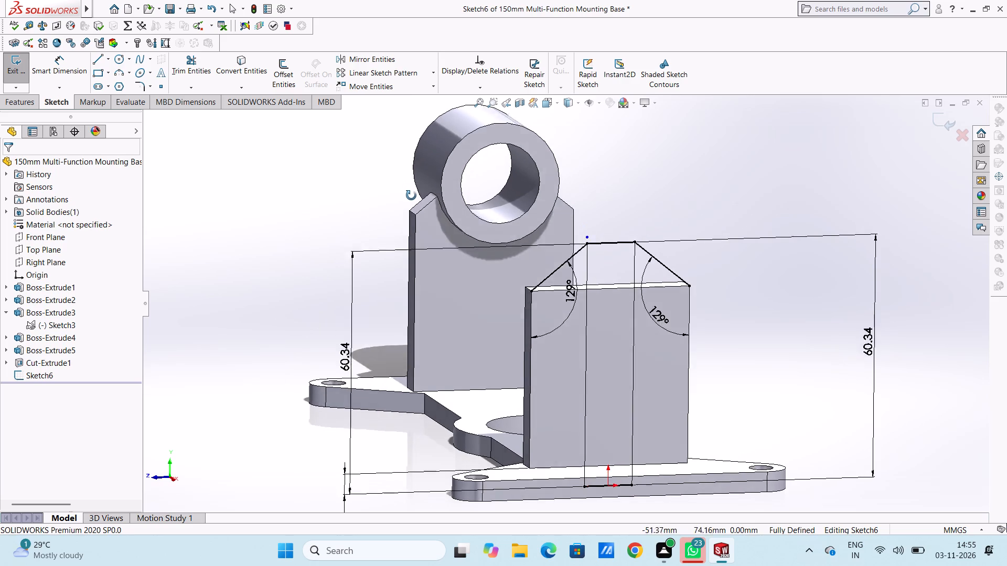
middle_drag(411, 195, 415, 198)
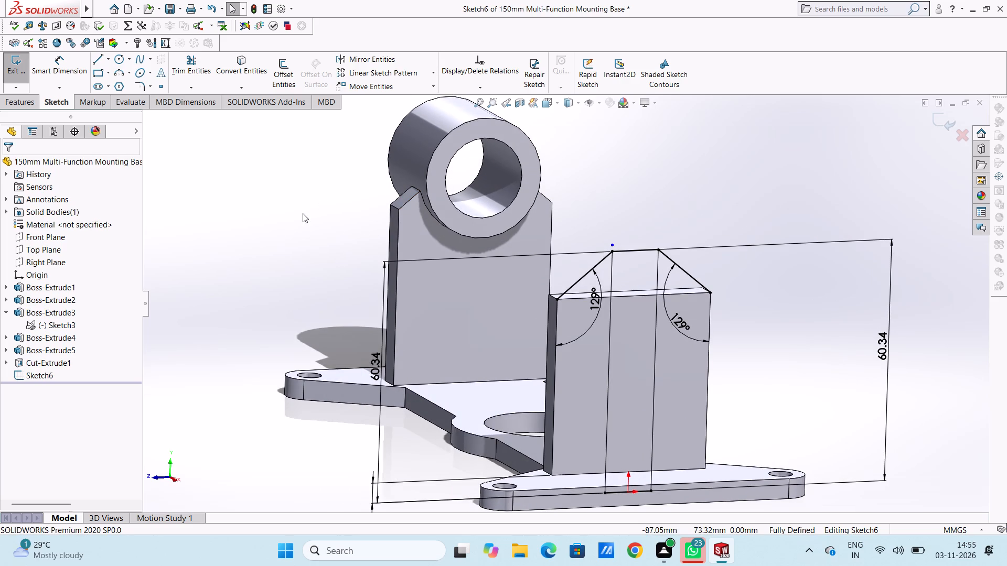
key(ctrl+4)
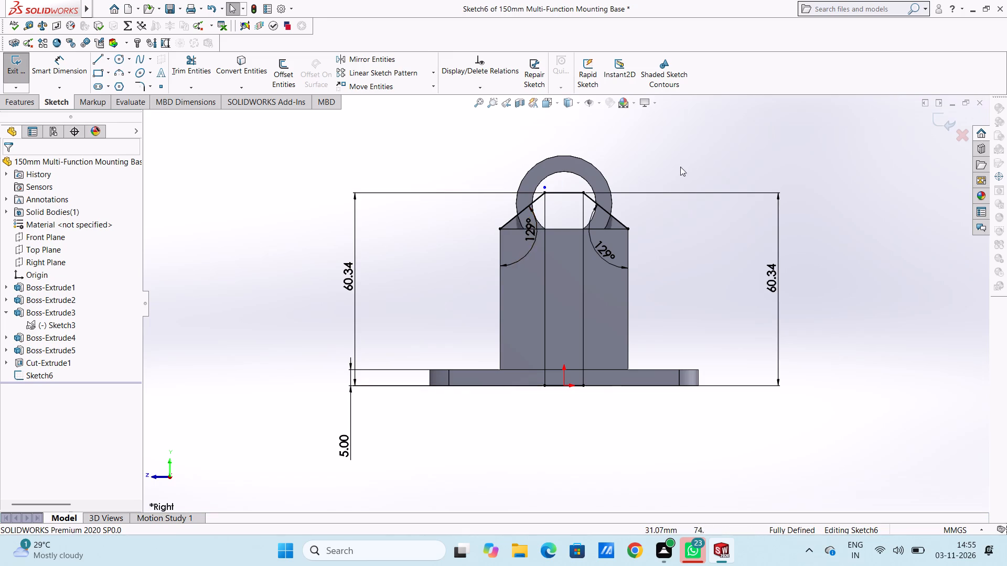
Sketch a corner rectangle 12 mm wide and 2 mm high on top of the narrow profile's top edge.
scroll(694, 190, down, 3)
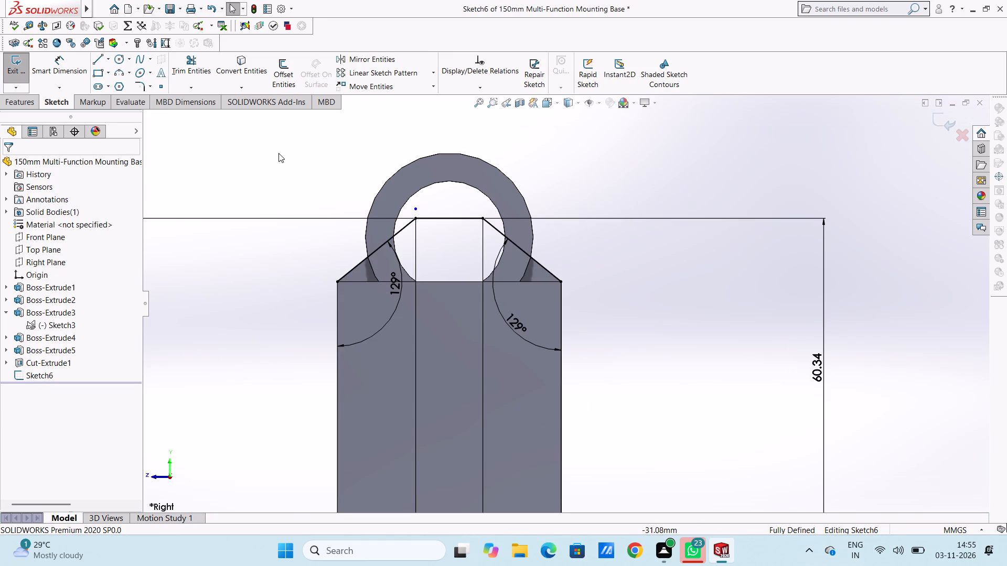
click(99, 71)
scroll(483, 181, down, 4)
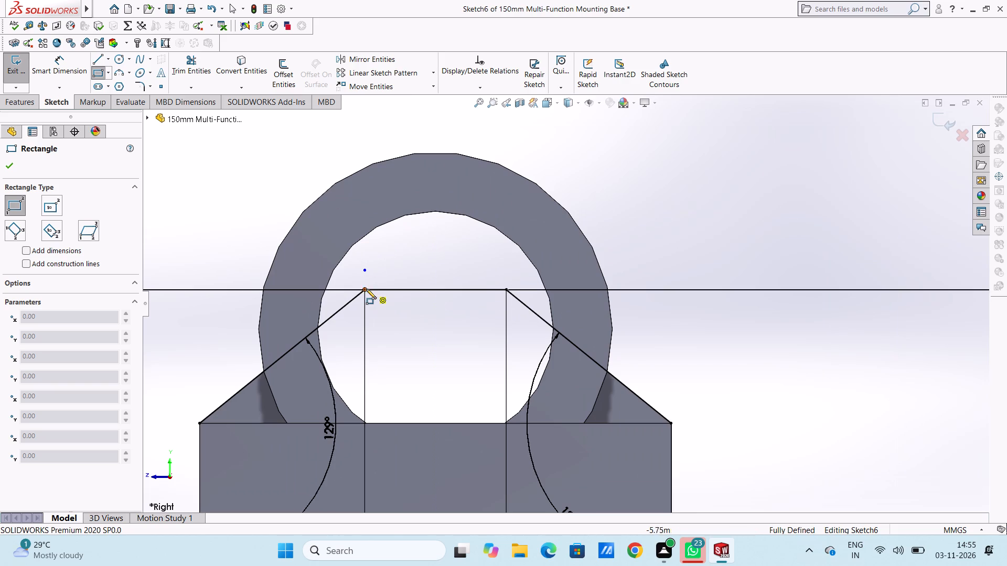
click(366, 289)
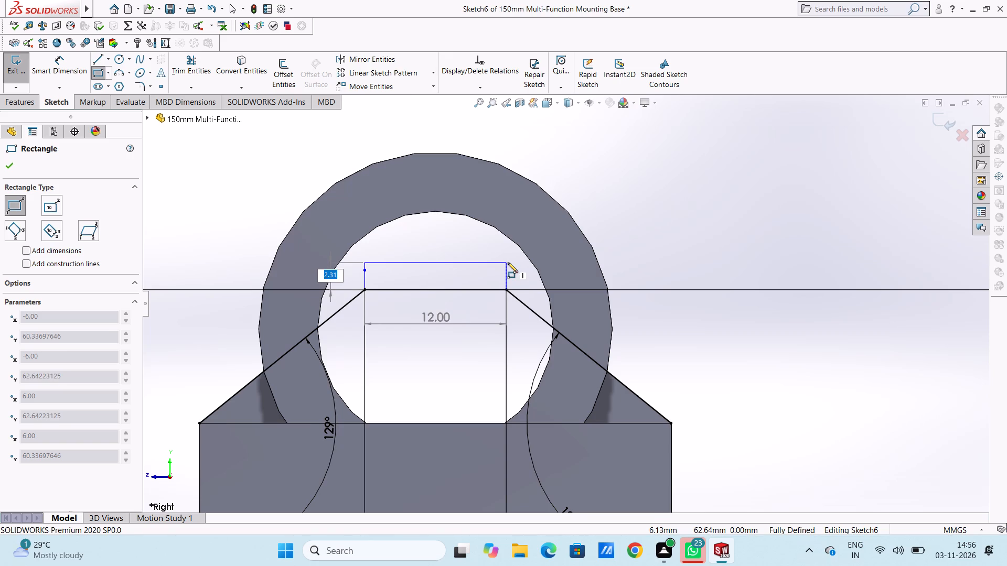
key(2)
key(Return)
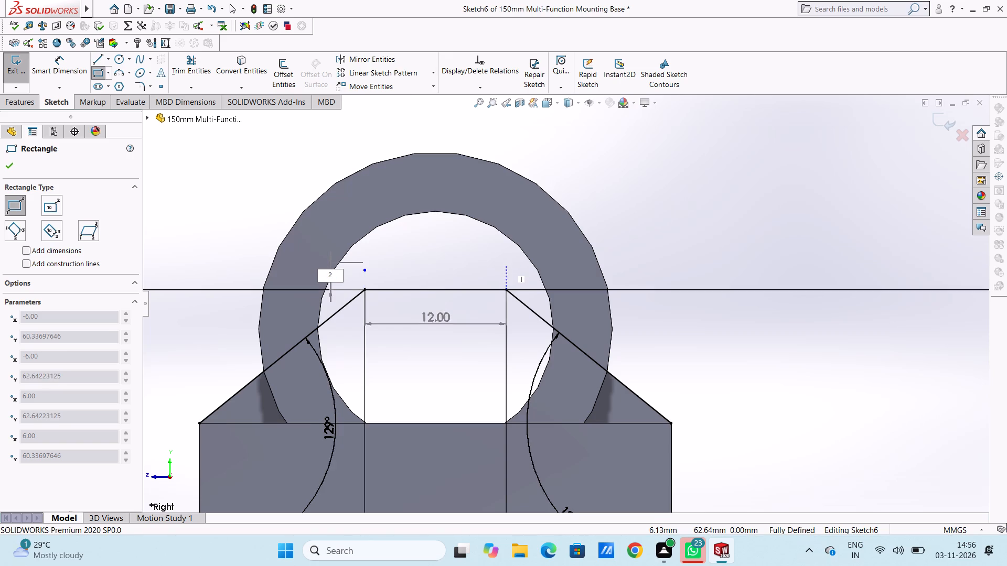
key(Return)
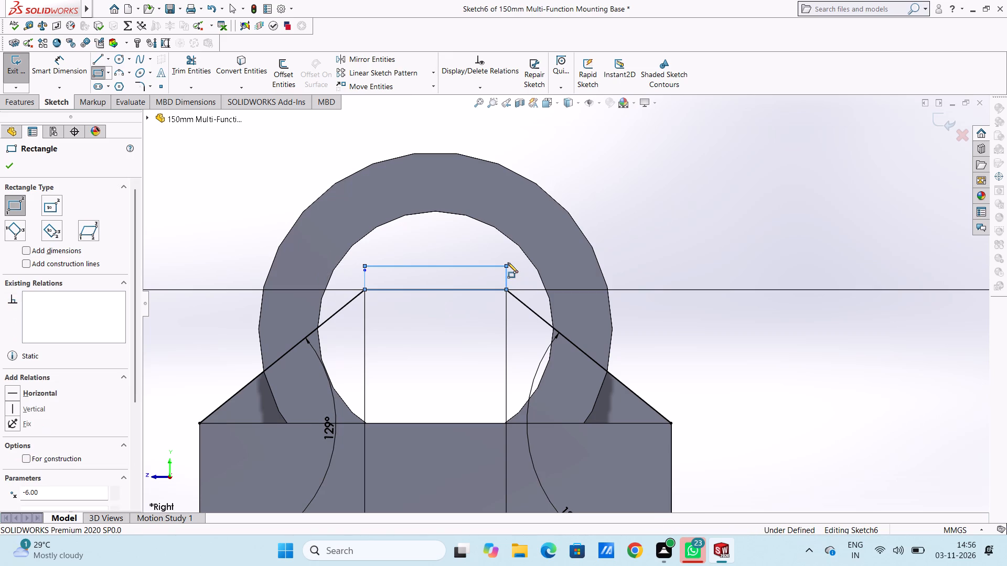
scroll(263, 186, up, 3)
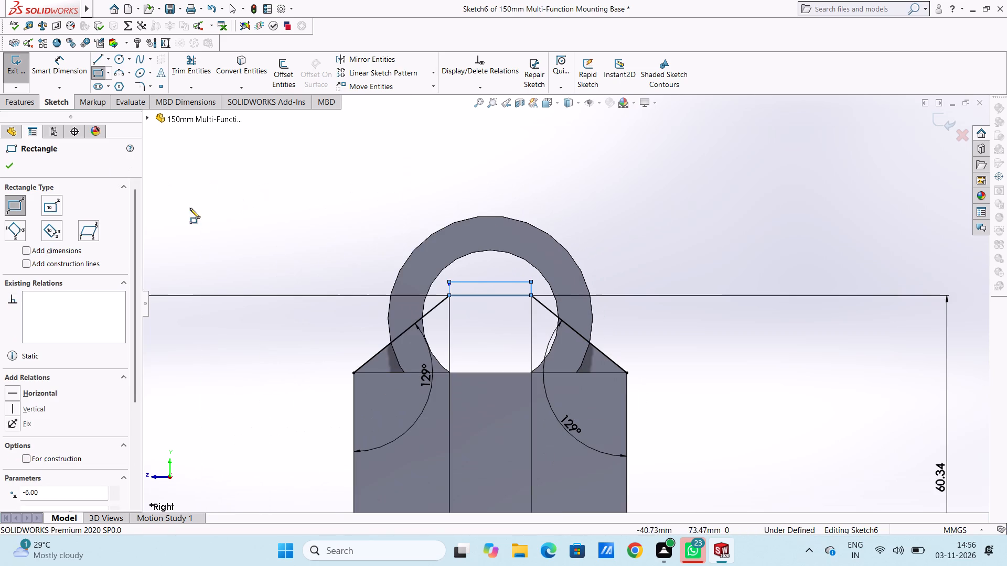
click(16, 162)
click(186, 188)
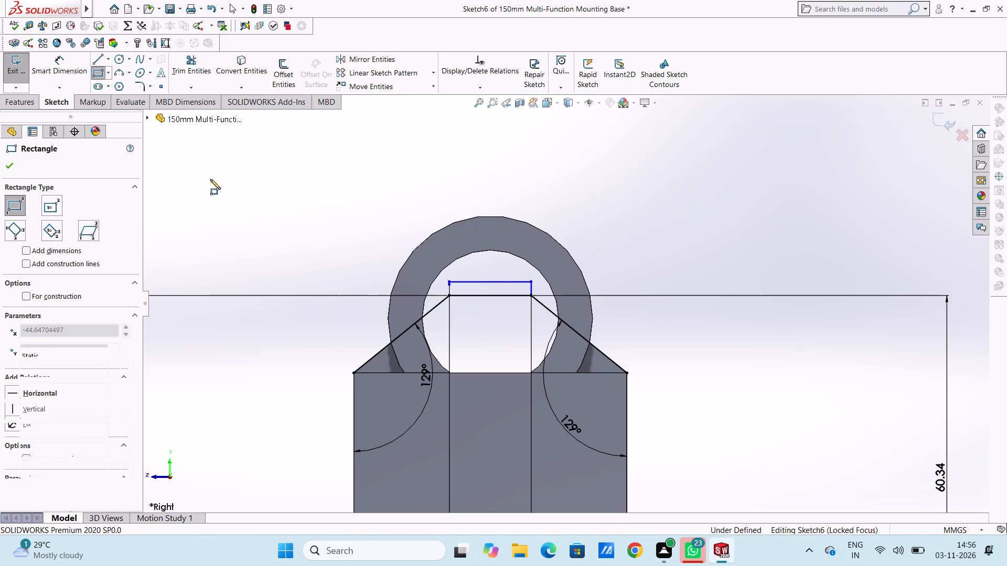
right_click(231, 171)
double_click(241, 177)
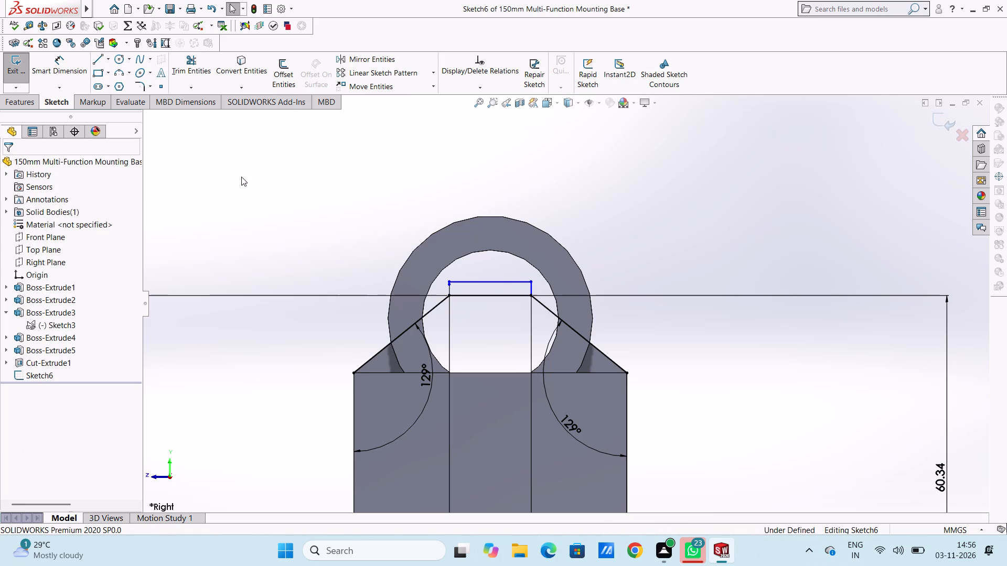
Dimension the new rectangle's short vertical side at 2 mm.
click(55, 70)
scroll(447, 269, down, 4)
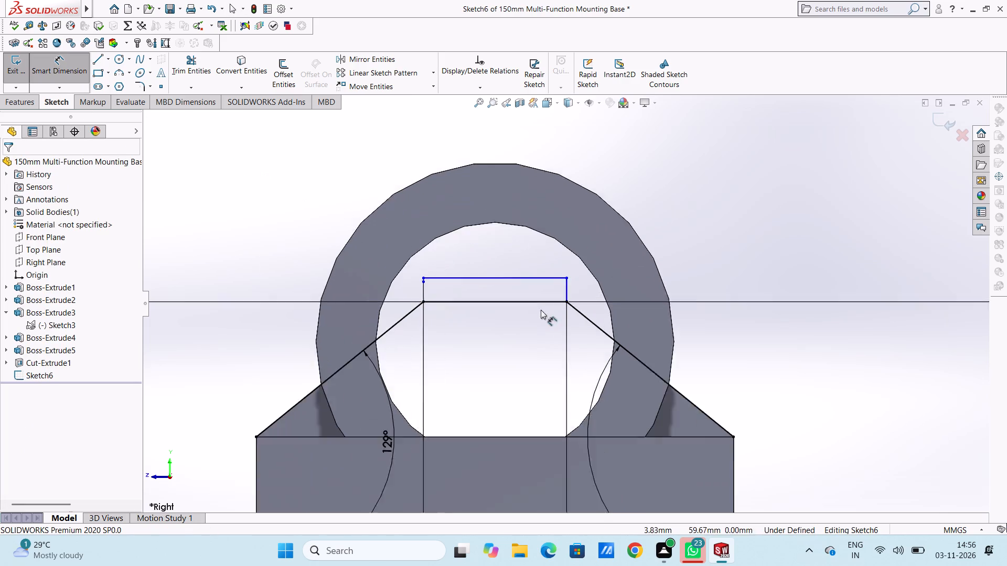
scroll(541, 310, down, 1)
scroll(398, 298, down, 5)
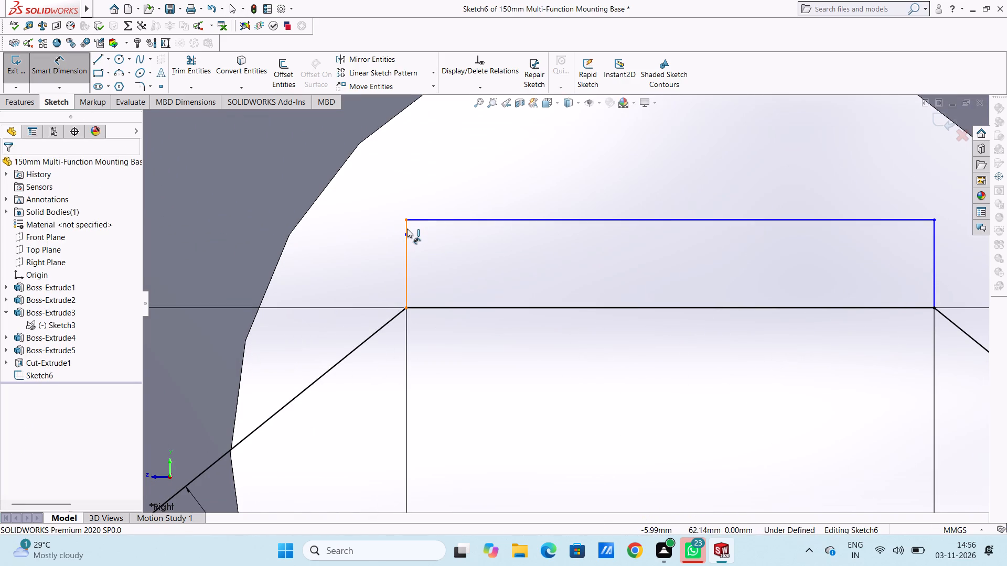
click(407, 228)
scroll(363, 245, up, 5)
scroll(275, 254, up, 6)
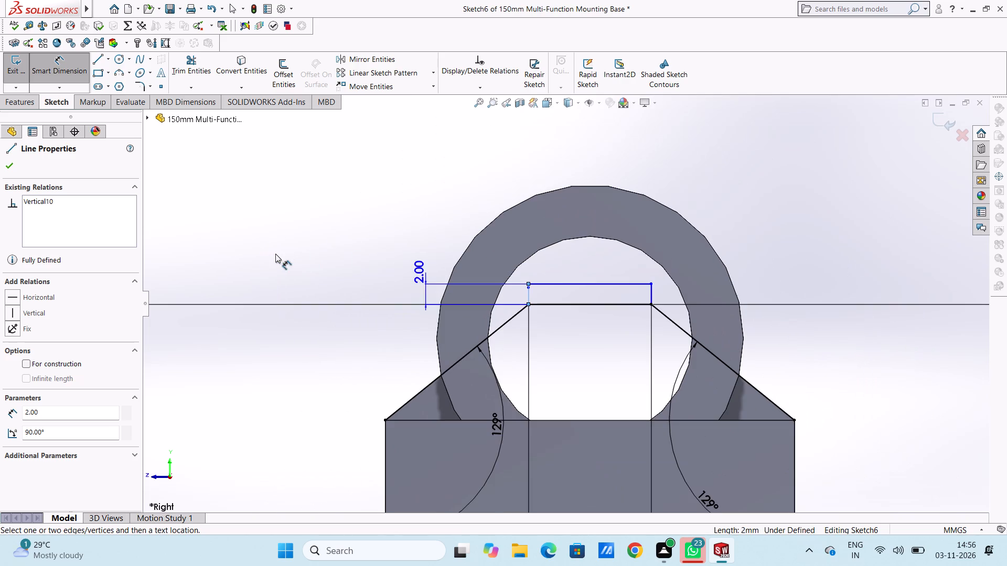
click(290, 253)
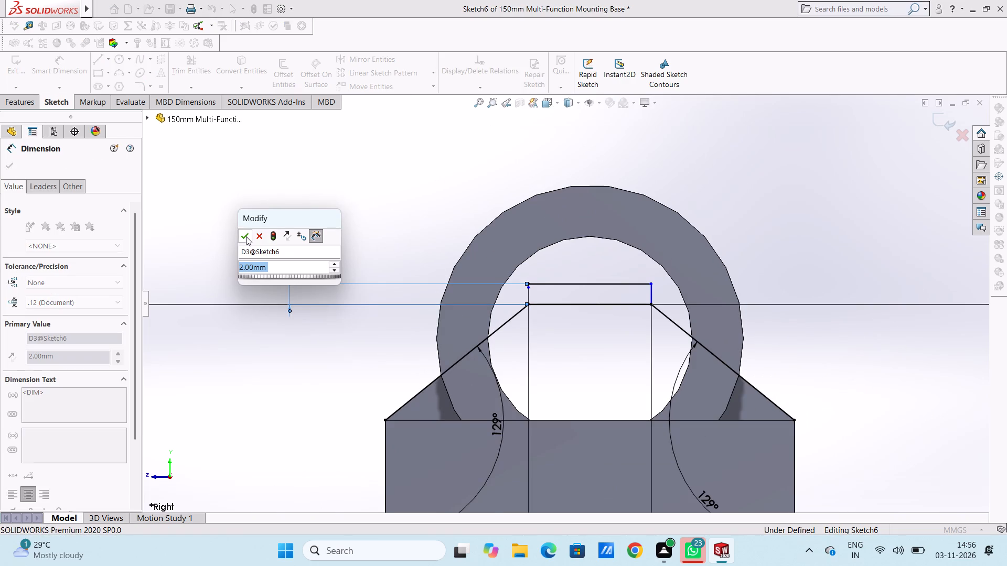
click(245, 236)
click(244, 221)
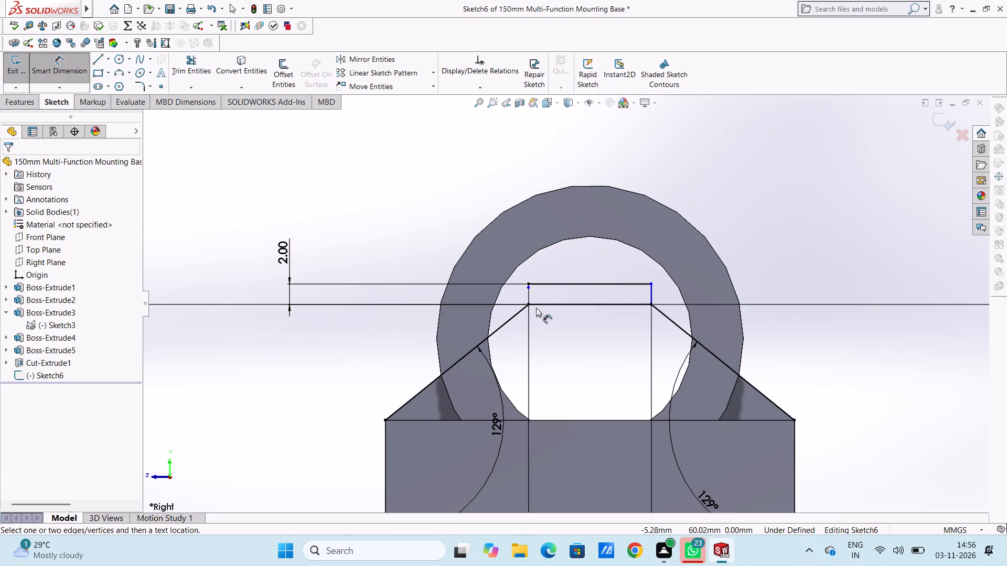
Dimension the new rectangle's top edge at 12 mm.
click(580, 283)
scroll(664, 202, up, 3)
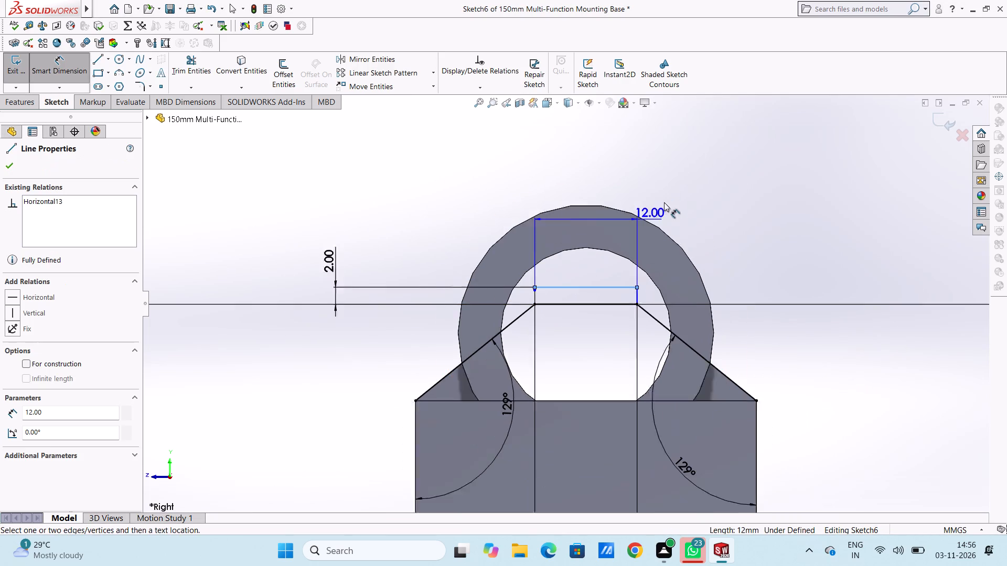
click(774, 167)
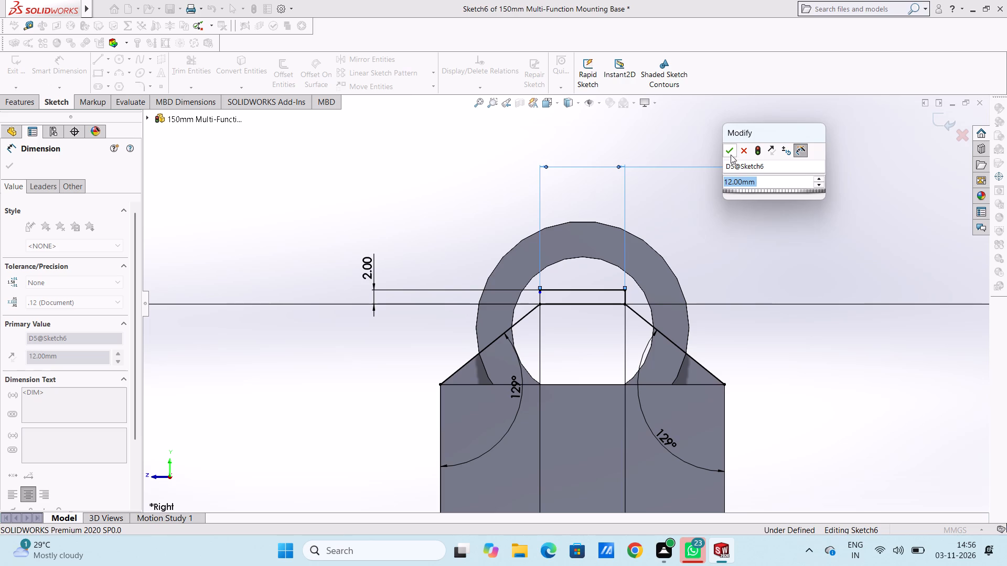
click(731, 155)
click(709, 148)
scroll(603, 263, down, 1)
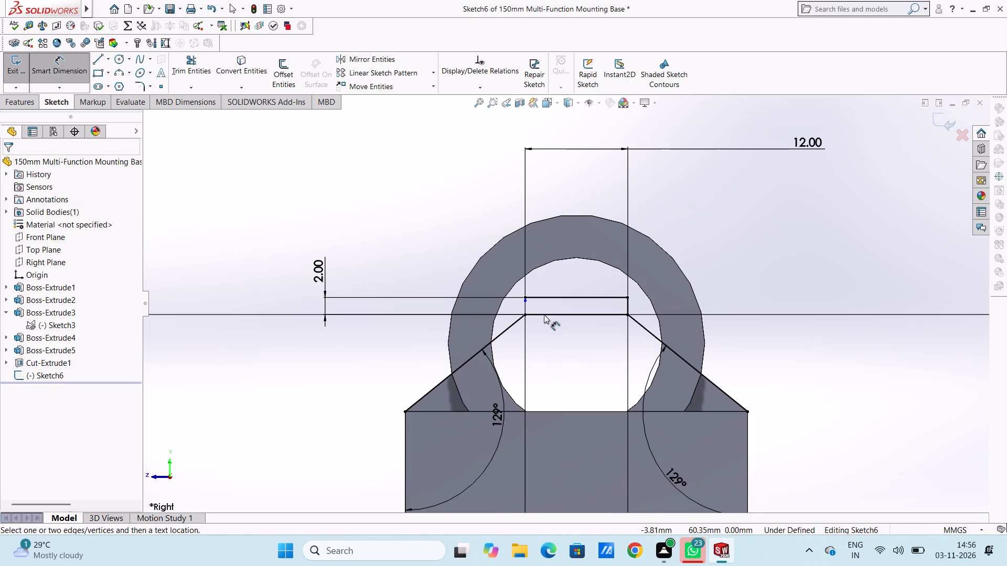
click(71, 73)
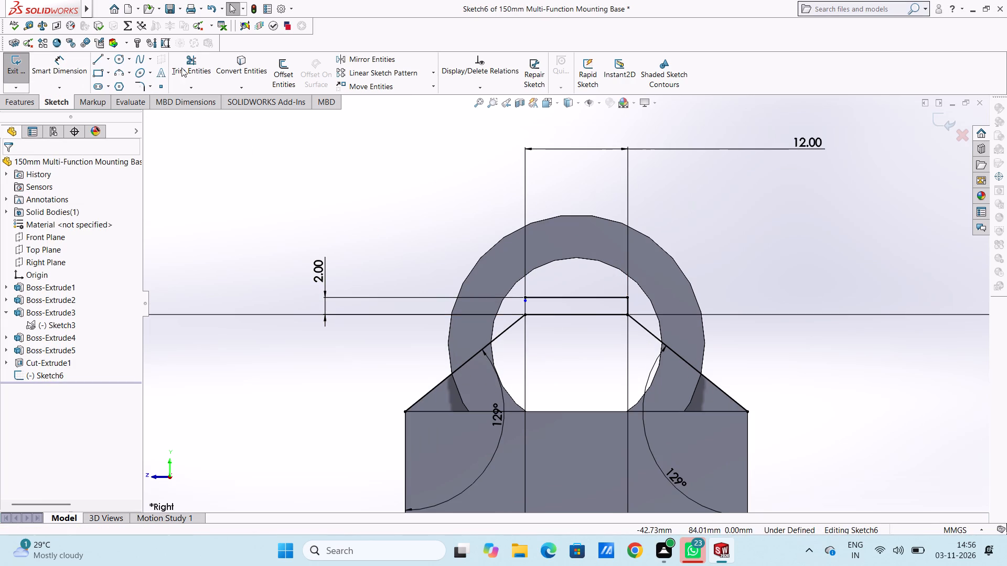
Trim away the horizontal line between the small rectangle and the narrow profile below it.
click(192, 67)
click(546, 312)
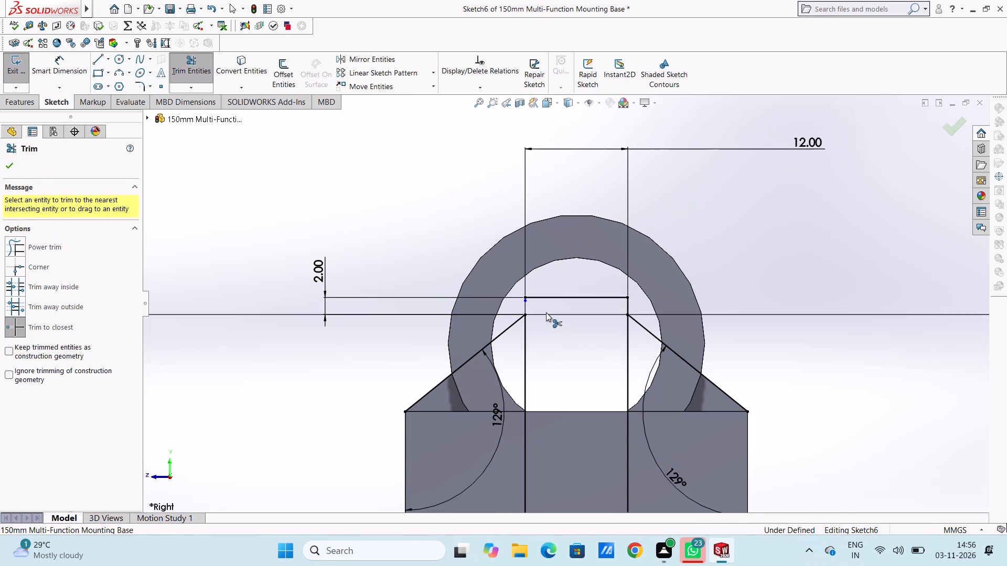
middle_drag(562, 306, 579, 316)
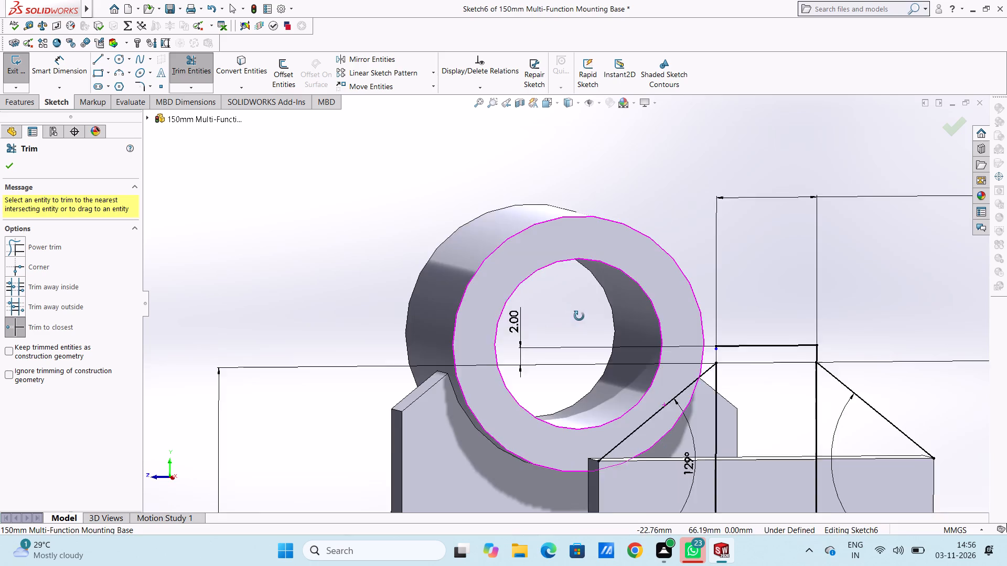
middle_drag(579, 316, 583, 322)
scroll(856, 420, down, 2)
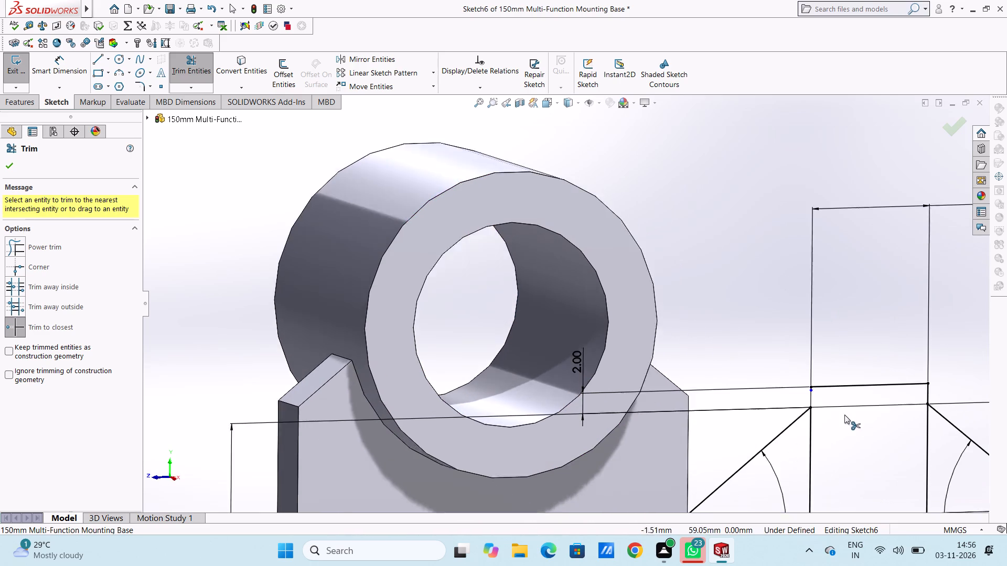
scroll(844, 415, down, 3)
scroll(711, 361, up, 5)
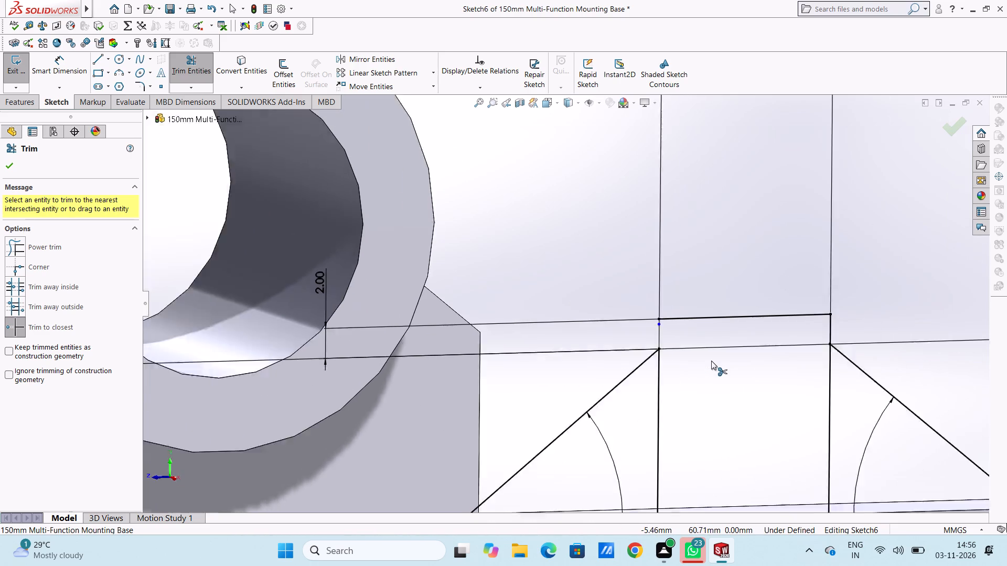
scroll(711, 361, up, 5)
scroll(592, 390, up, 4)
scroll(583, 396, down, 3)
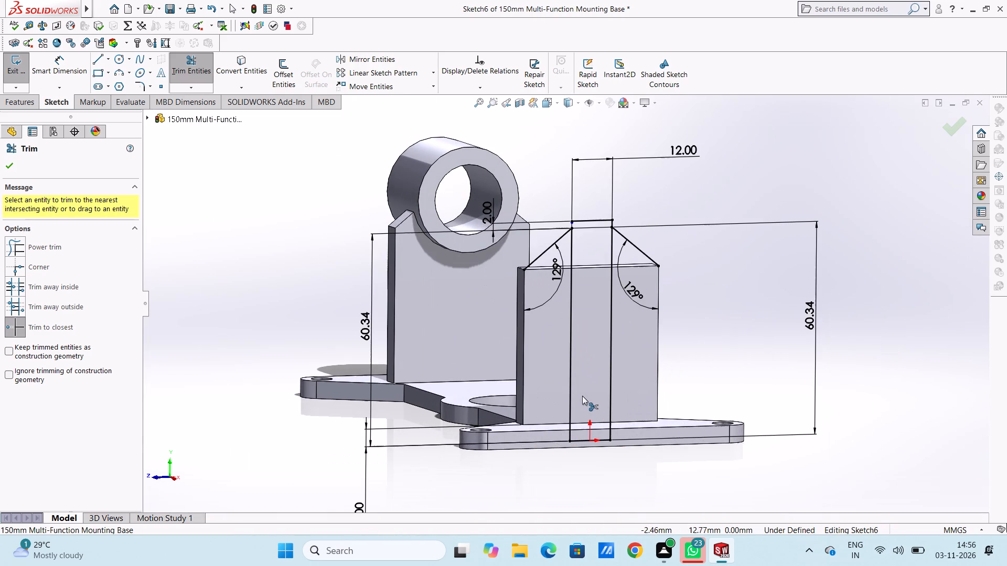
click(16, 166)
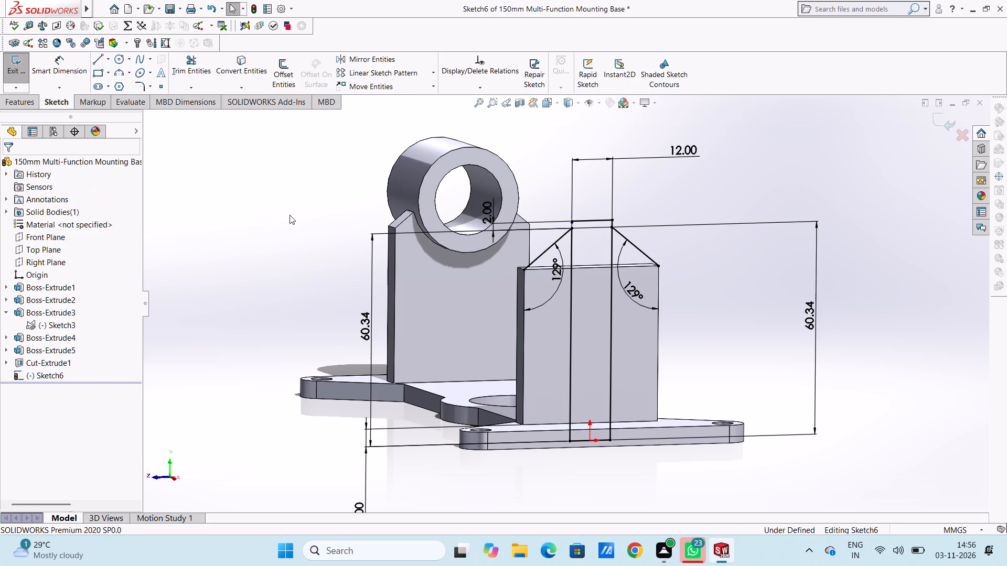
Sketch three connected lines along the plate's edges from one diagonal's lower end to the other's: 44 mm down, 40 mm across, 44 mm up.
key(ctrl+4)
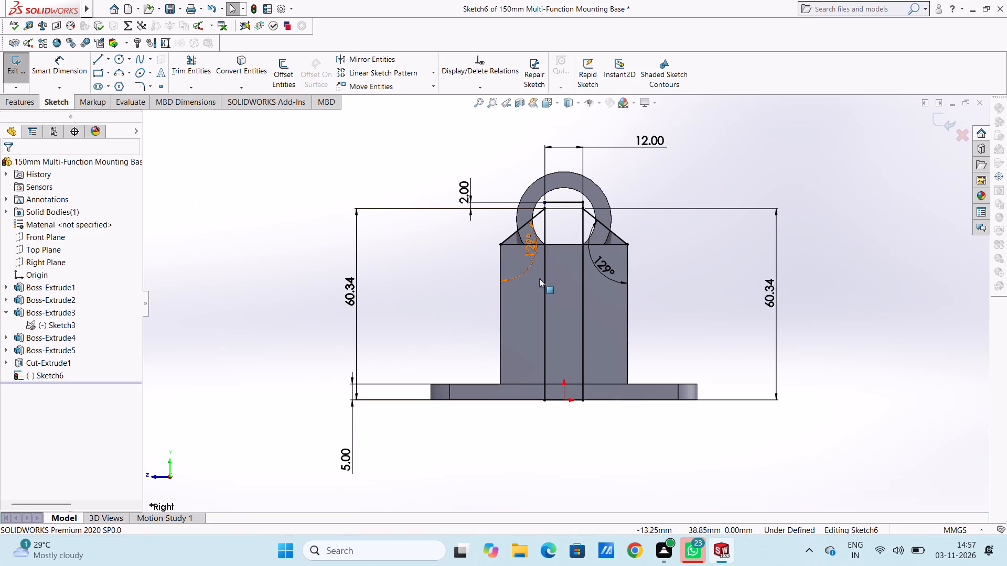
scroll(601, 269, down, 3)
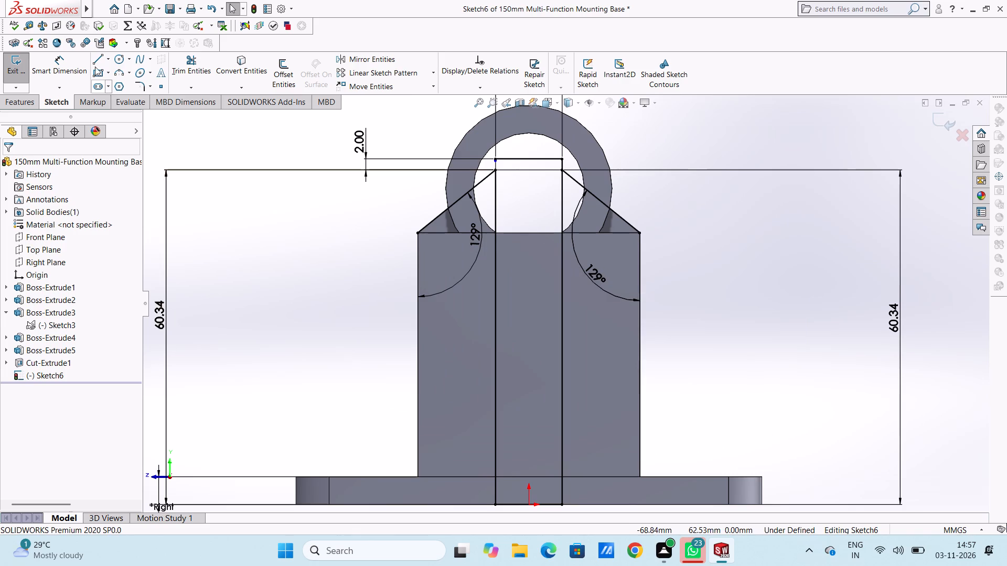
click(98, 60)
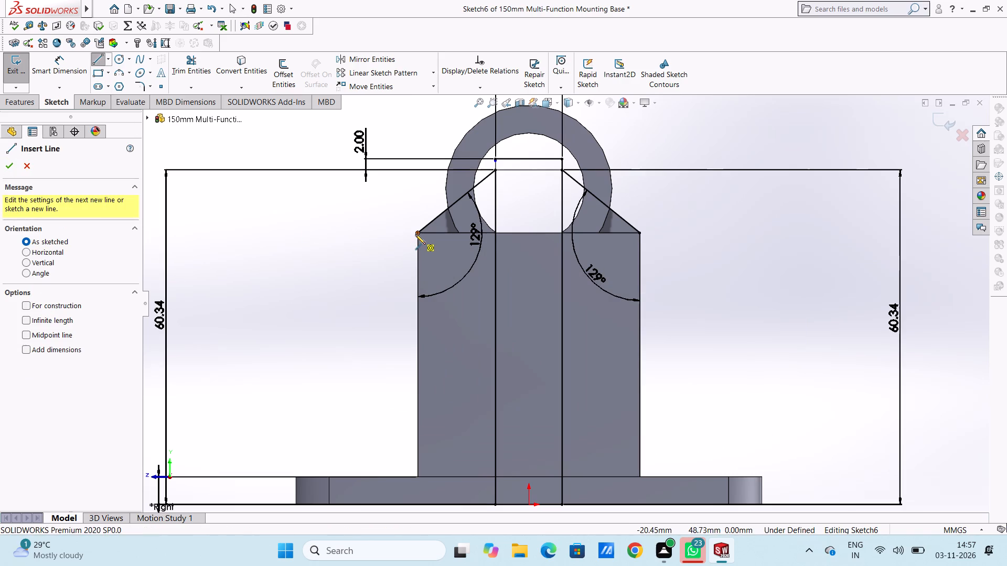
click(415, 234)
scroll(417, 311, up, 3)
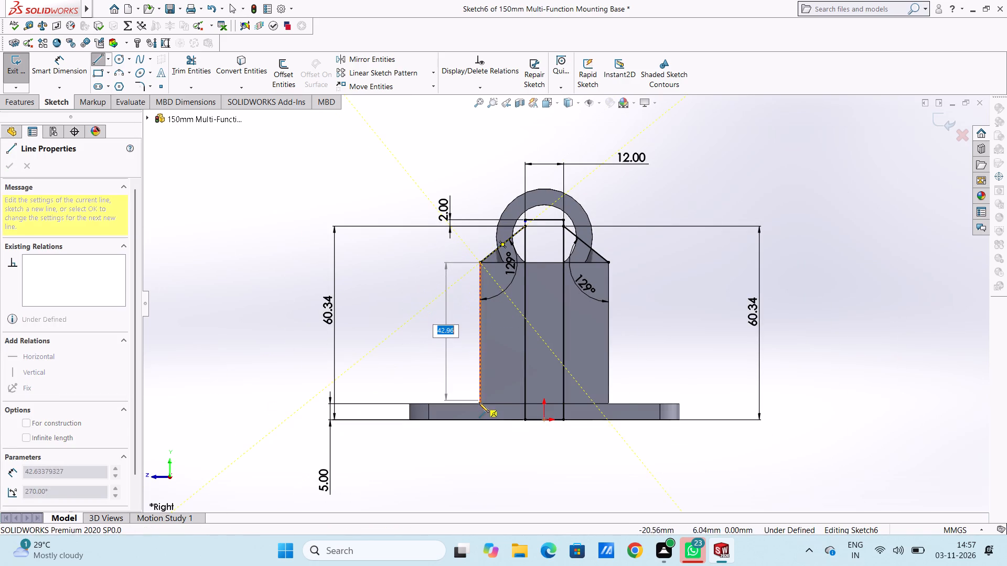
click(480, 404)
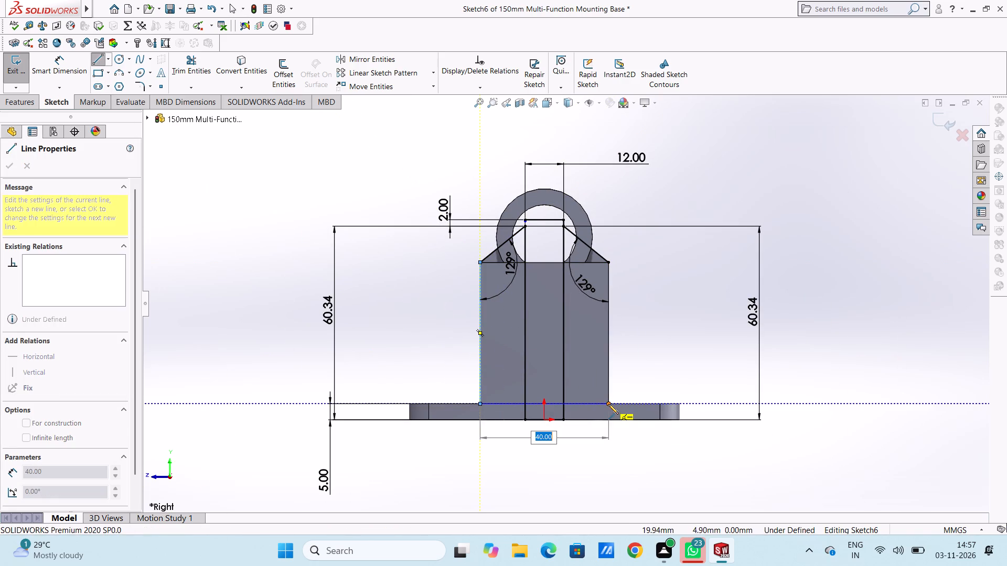
click(608, 404)
click(608, 262)
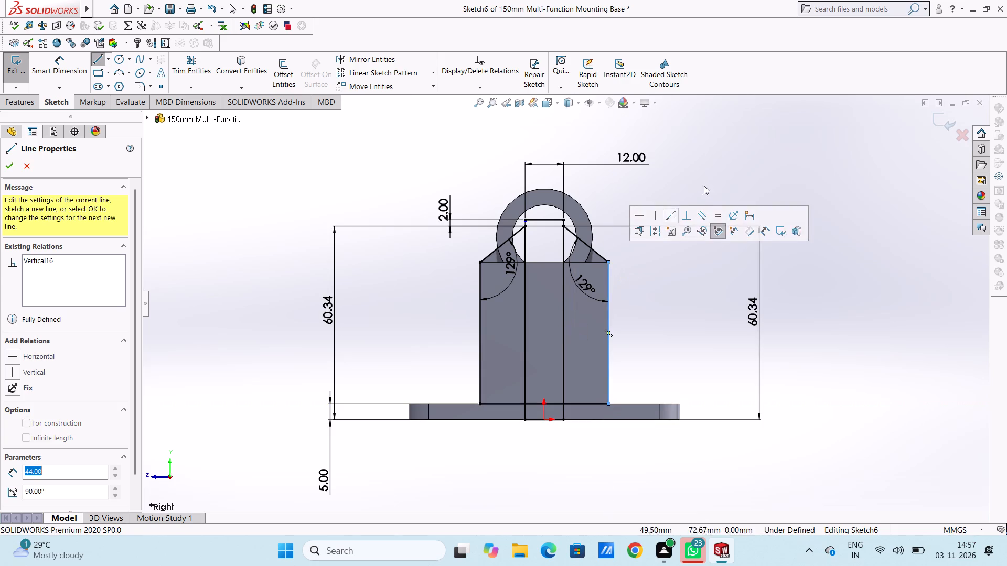
Extrude all sketch regions of the plate profile except the small top rectangle 6 mm, with the direction reversed toward the ring.
right_click(725, 149)
click(736, 154)
click(720, 167)
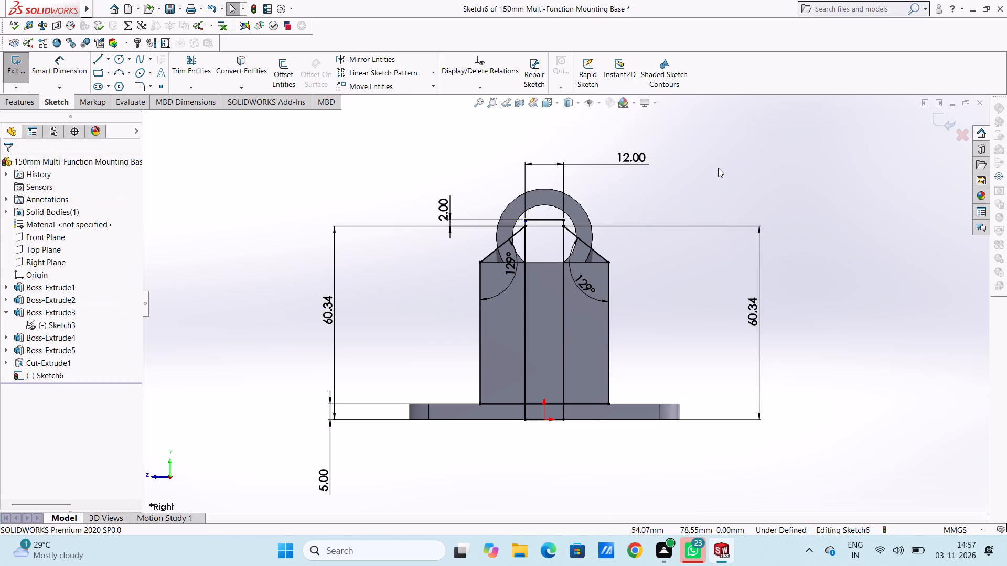
middle_drag(671, 182, 687, 192)
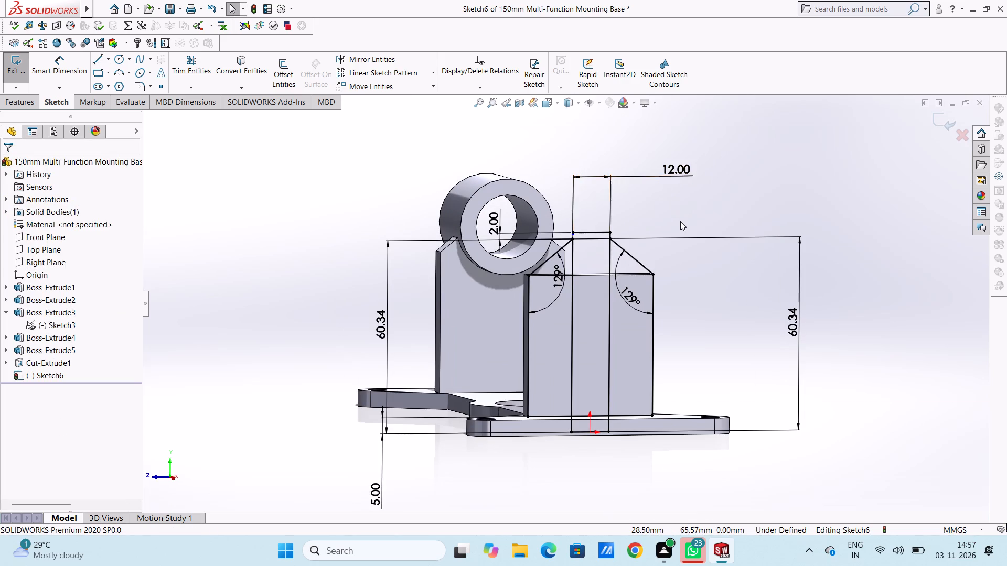
middle_click(680, 220)
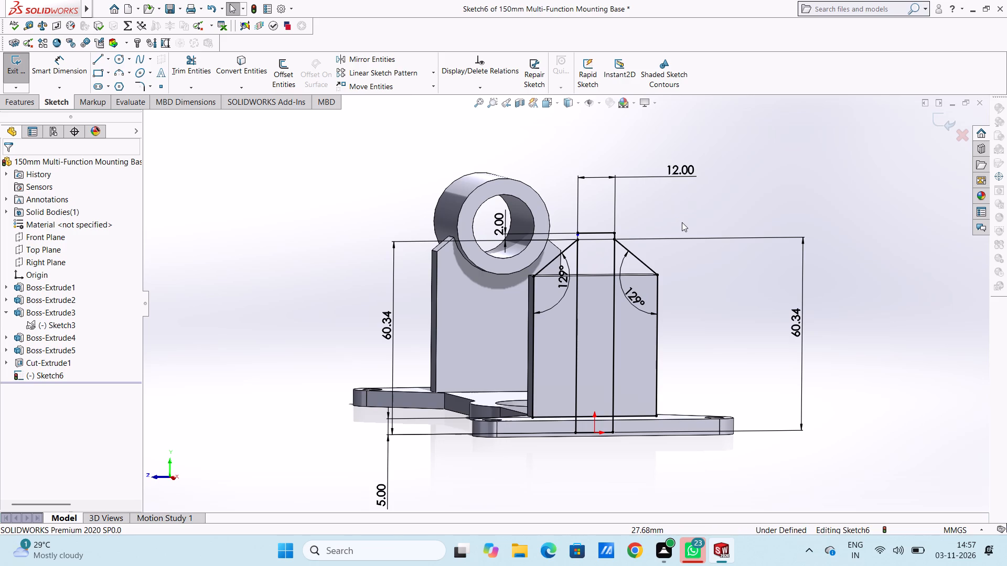
middle_drag(670, 213, 682, 219)
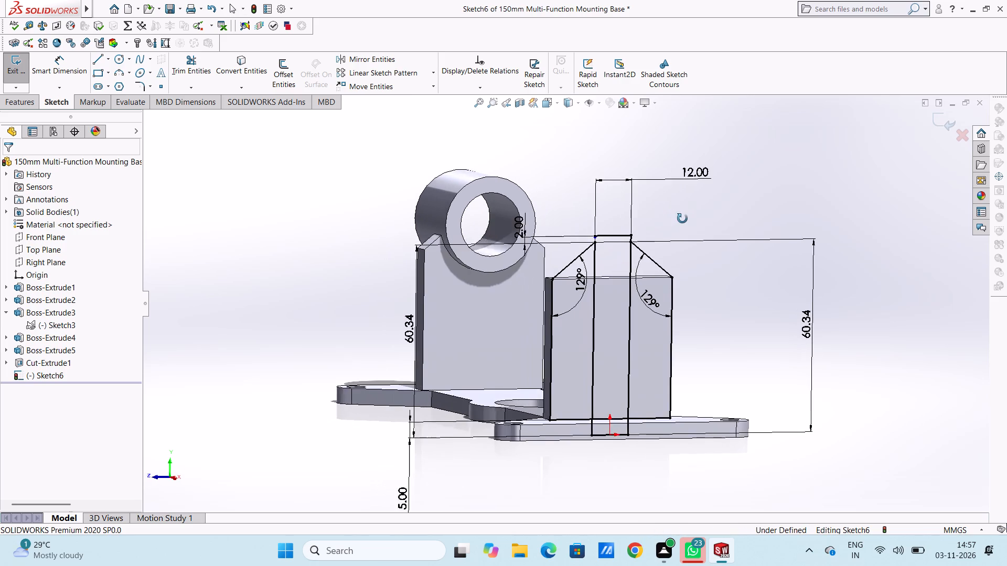
middle_drag(682, 219, 682, 219)
click(28, 100)
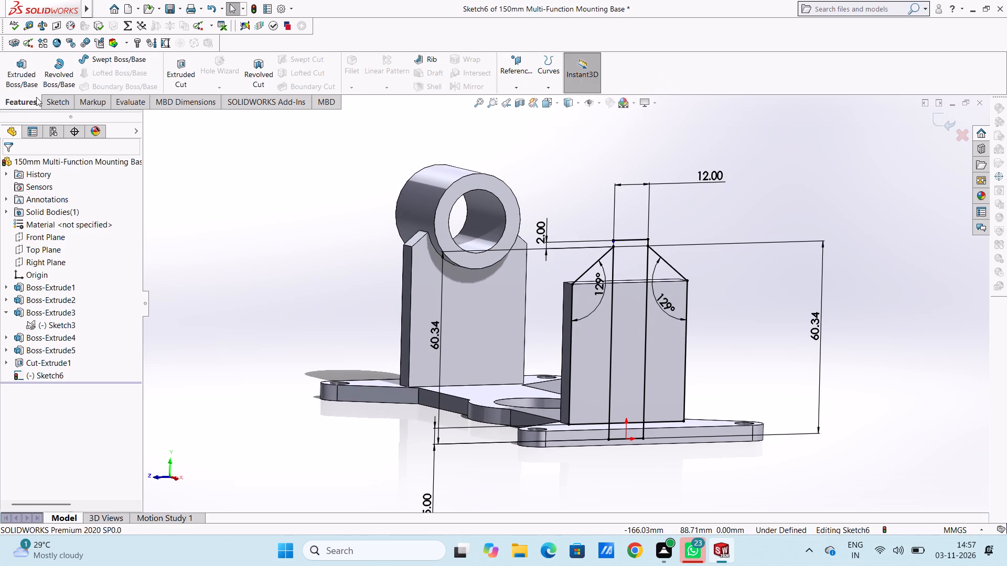
click(23, 68)
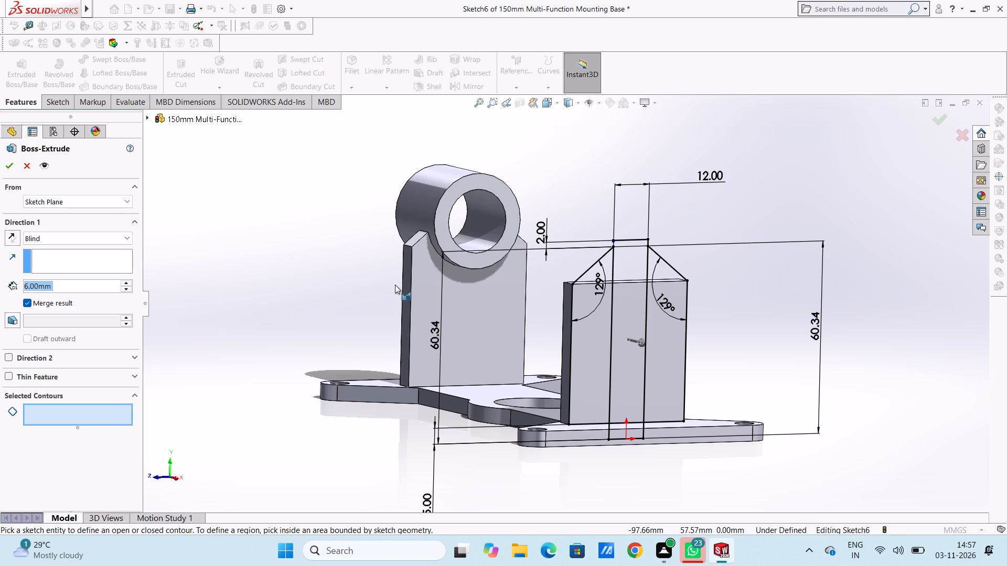
scroll(594, 298, down, 3)
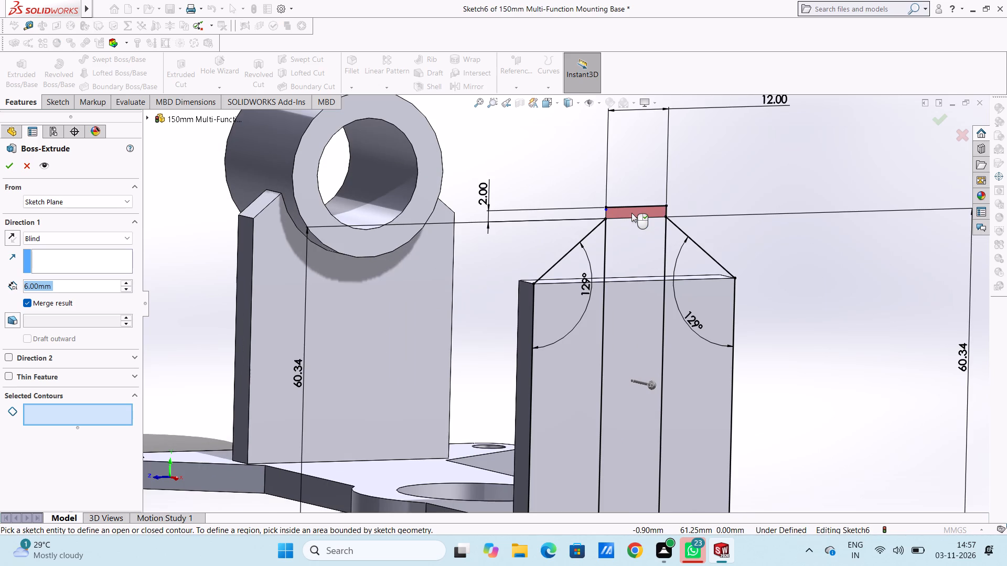
click(624, 246)
click(592, 254)
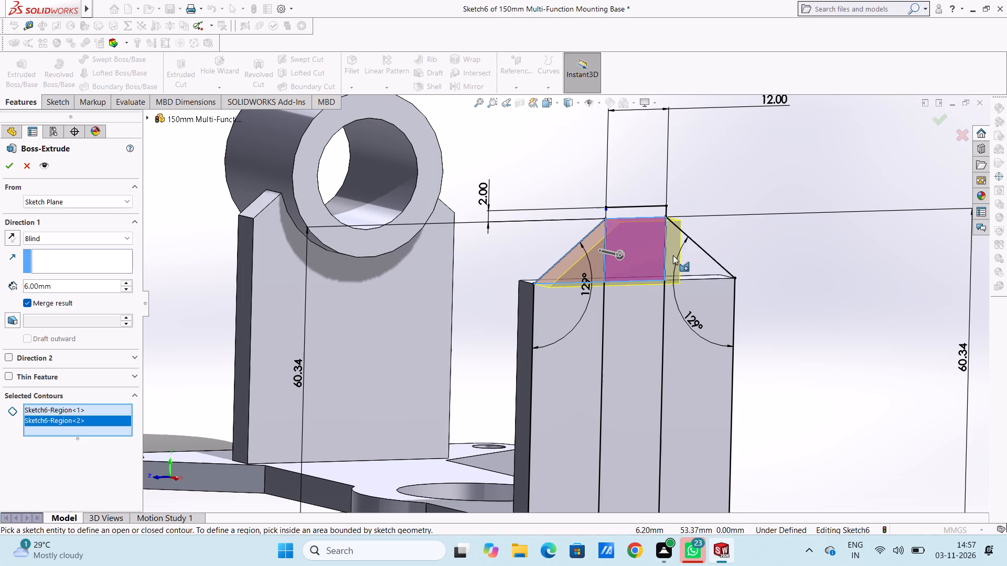
click(687, 258)
click(572, 328)
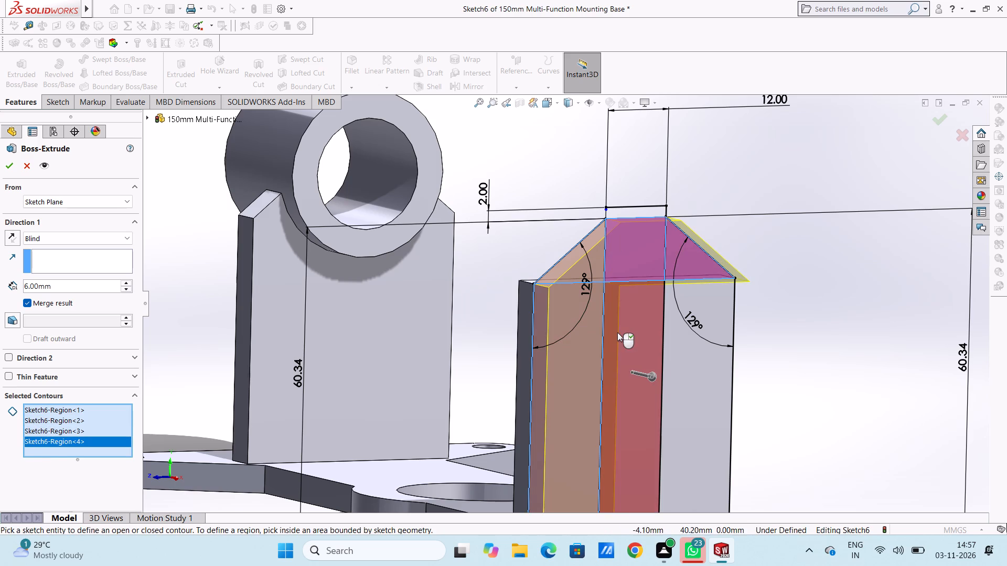
click(622, 332)
click(706, 321)
scroll(683, 319, up, 5)
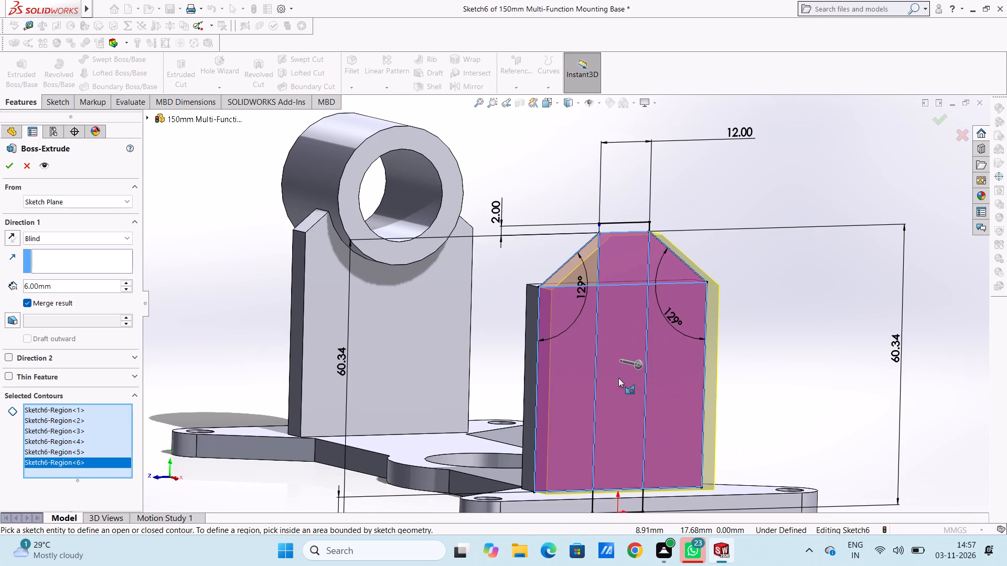
scroll(595, 424, down, 4)
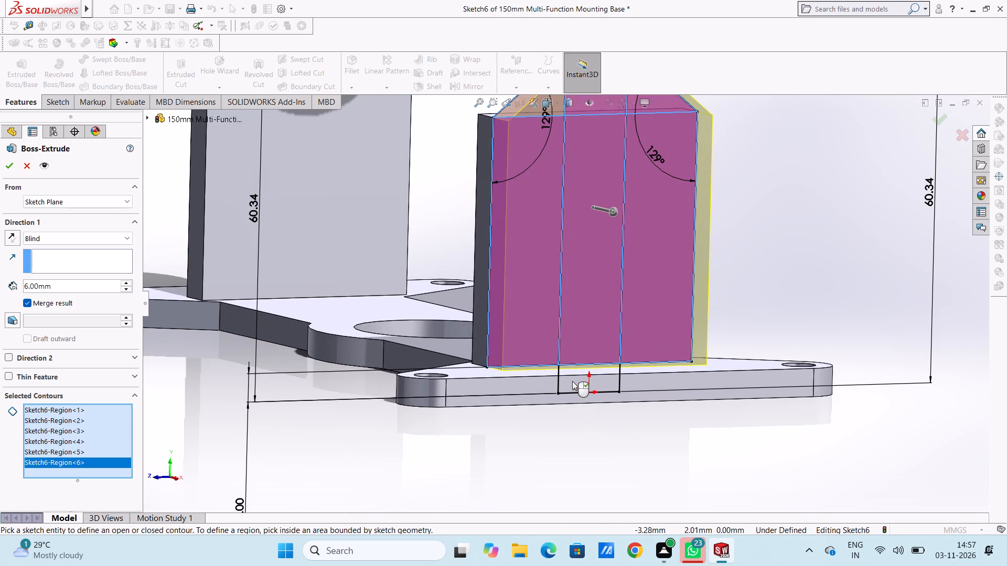
click(572, 380)
middle_drag(531, 377, 583, 407)
scroll(537, 398, up, 3)
middle_drag(465, 405, 481, 391)
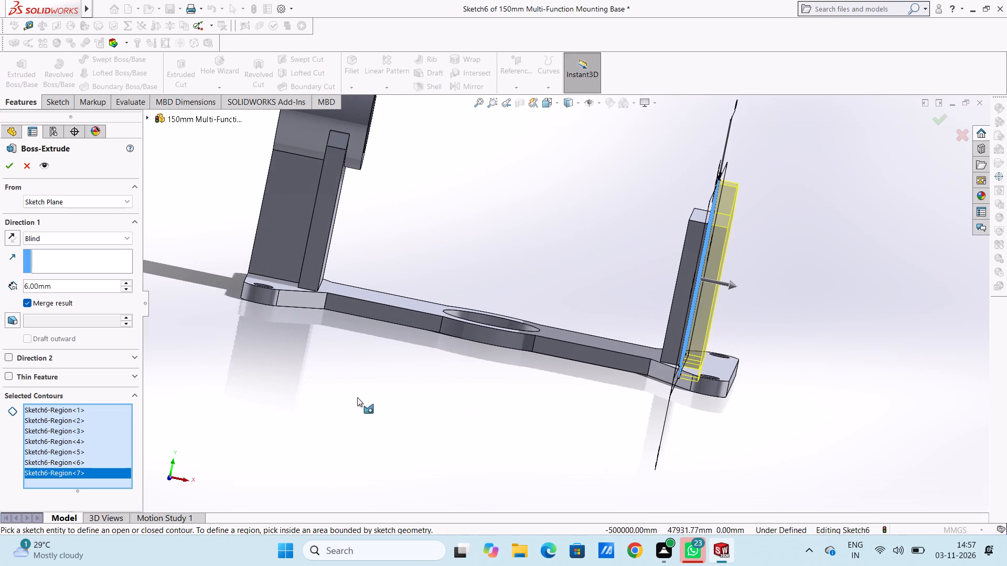
click(9, 238)
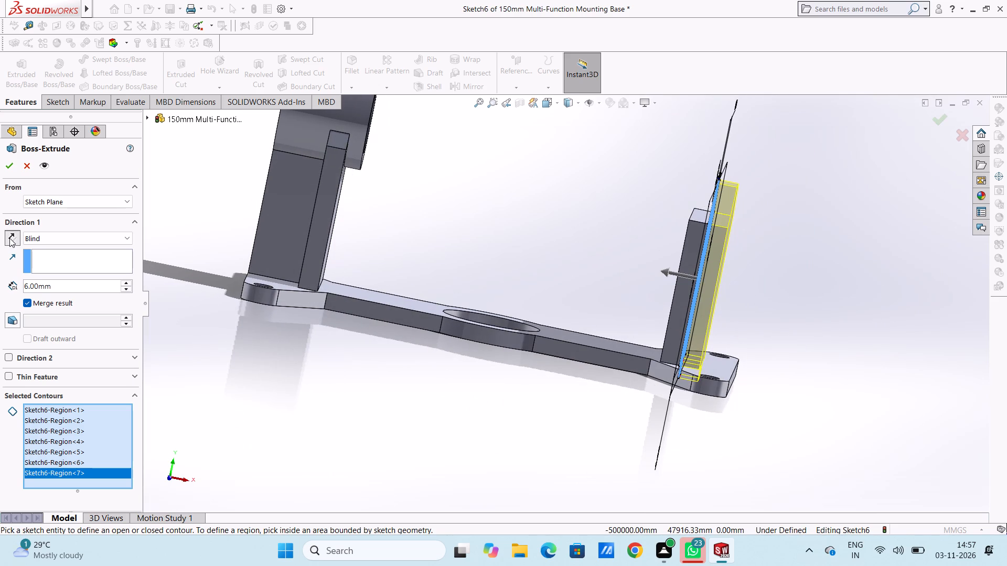
click(8, 163)
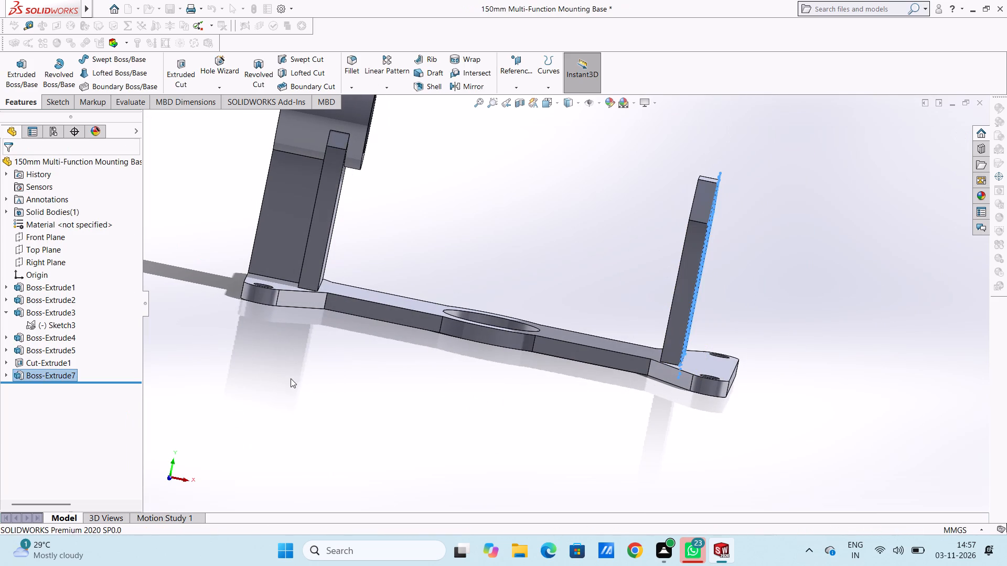
click(291, 378)
Extrude the small rectangle on top of the angled plate 22 mm toward the ring, reusing the plate's sketch.
middle_drag(372, 372, 341, 329)
scroll(335, 324, up, 4)
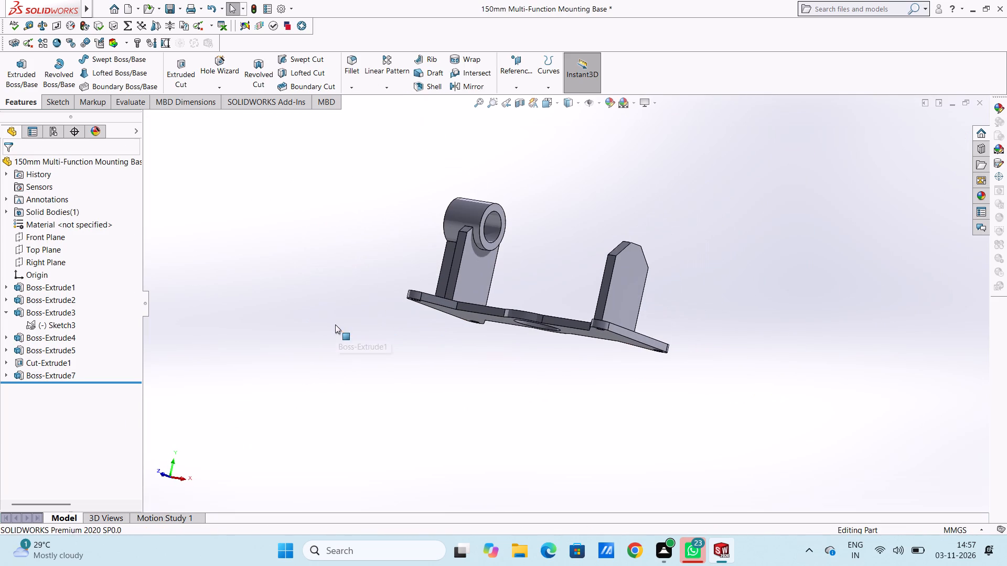
middle_drag(740, 253, 706, 302)
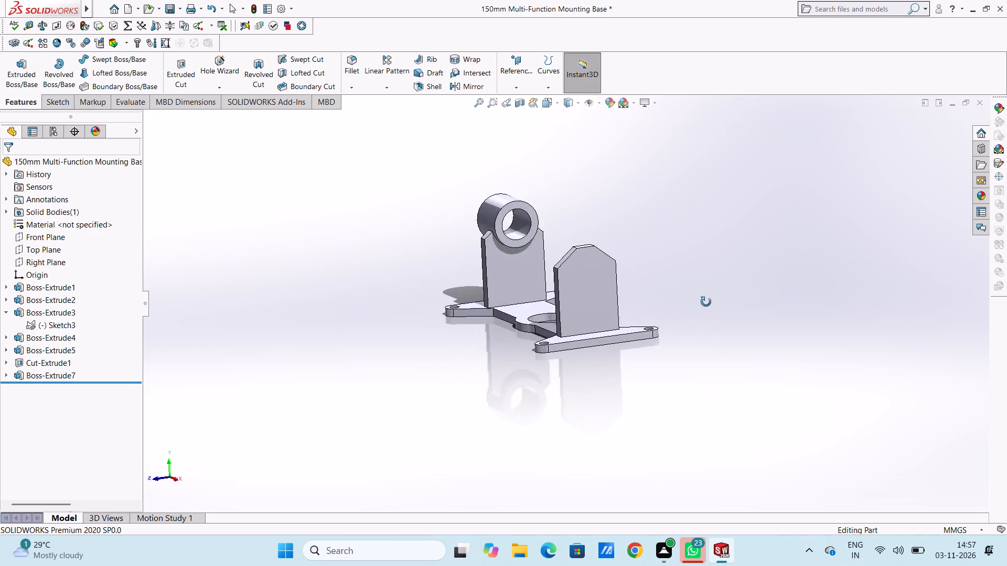
middle_drag(706, 302, 721, 301)
scroll(656, 249, down, 4)
middle_drag(656, 248, 629, 238)
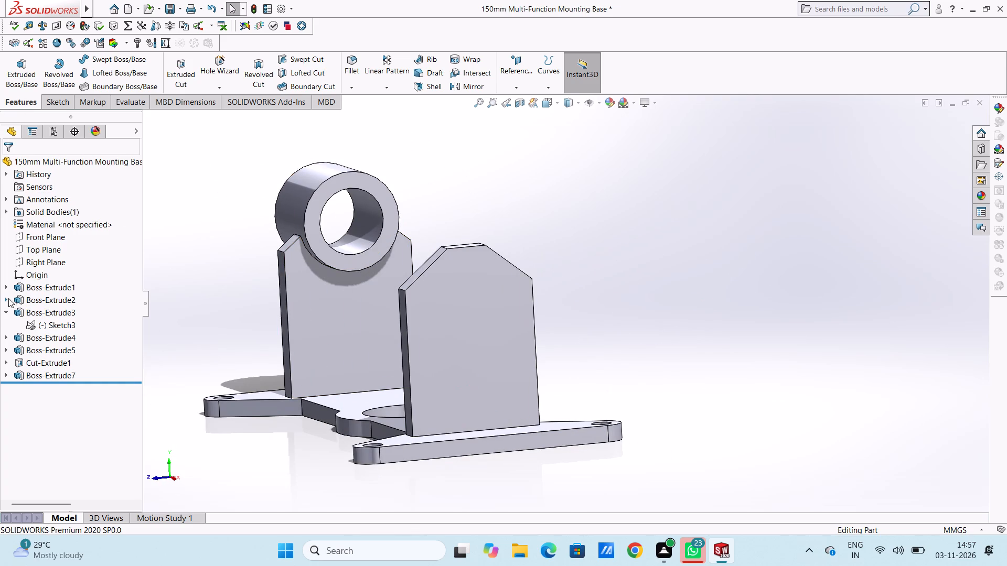
click(7, 374)
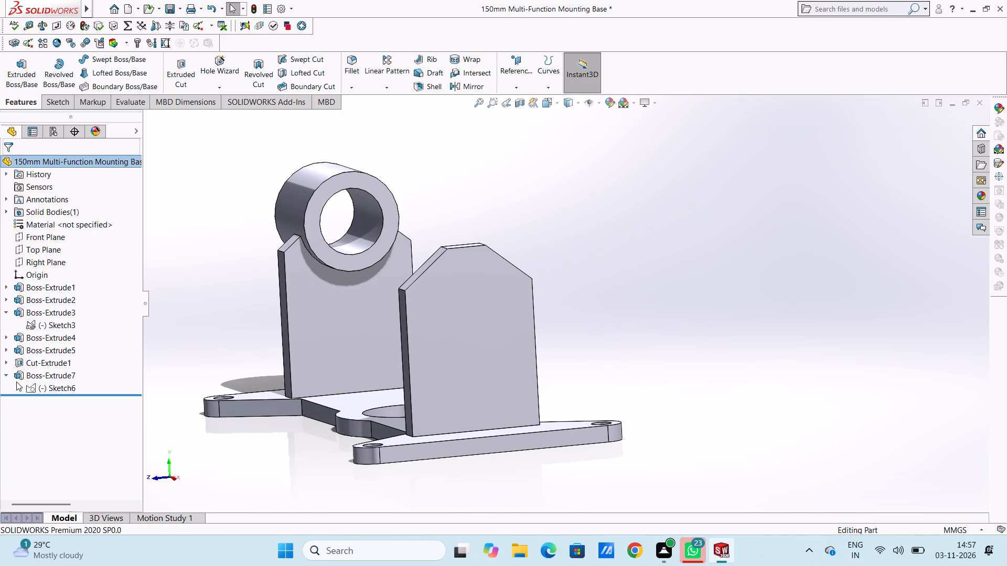
click(25, 387)
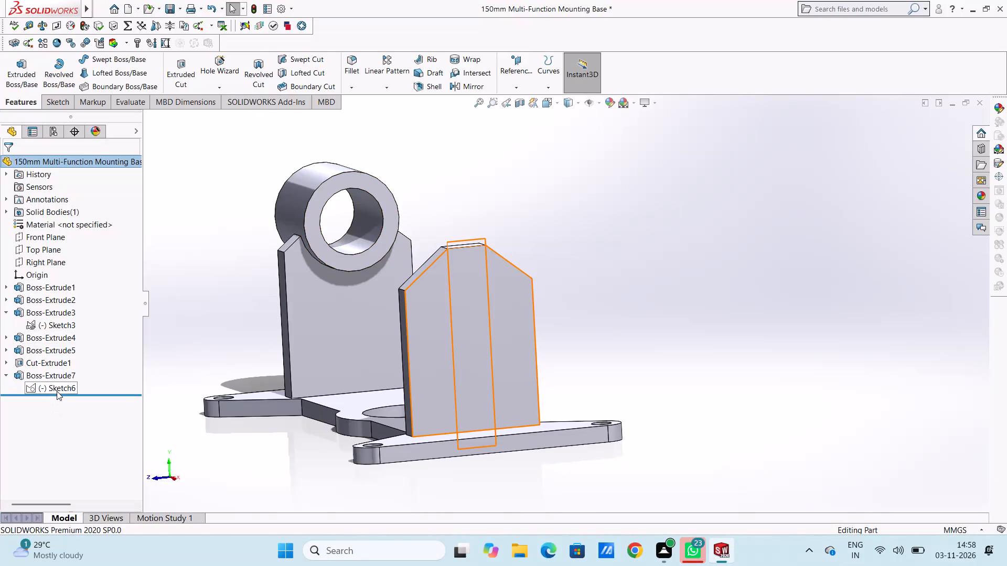
click(57, 391)
click(30, 64)
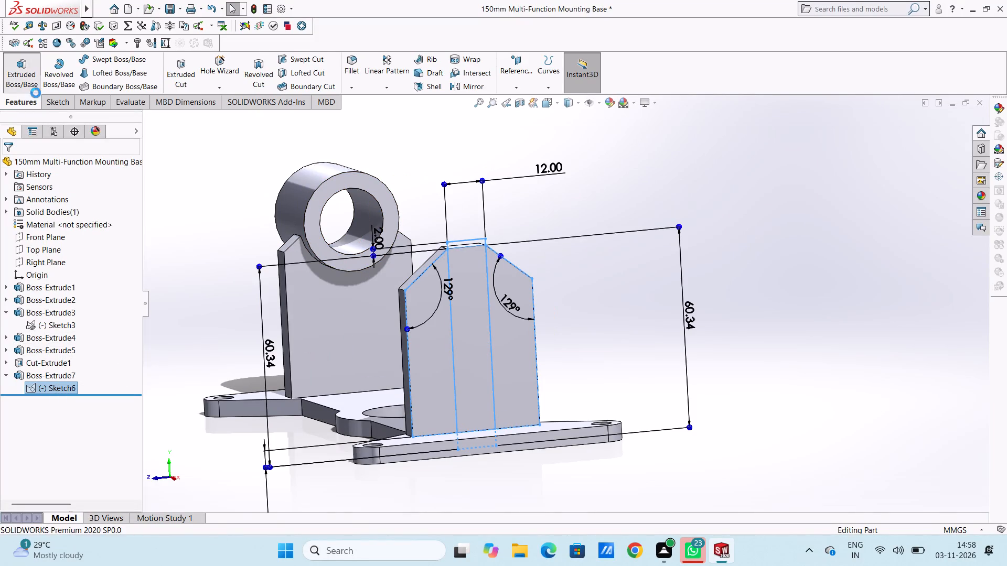
scroll(491, 215, down, 4)
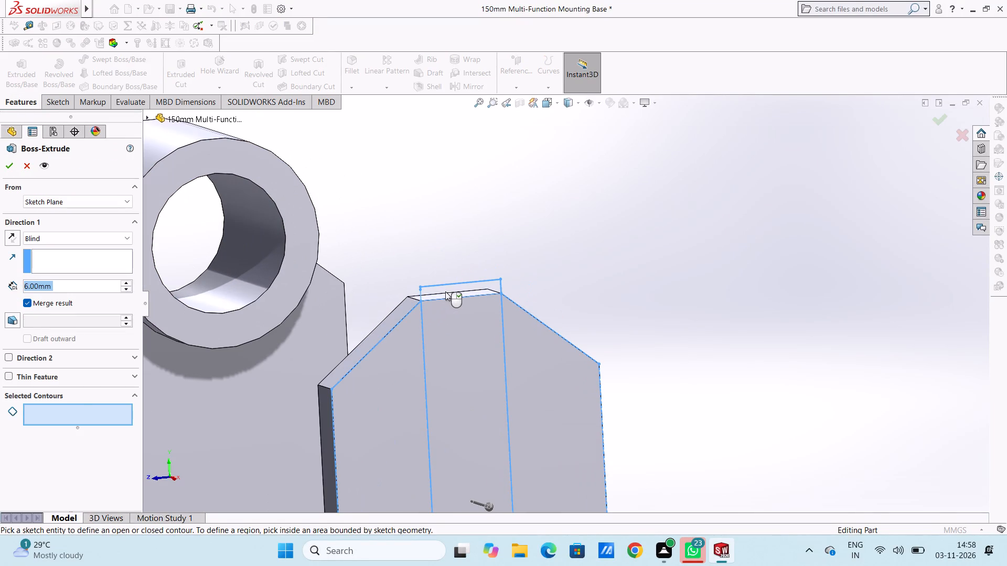
click(445, 290)
scroll(382, 299, up, 5)
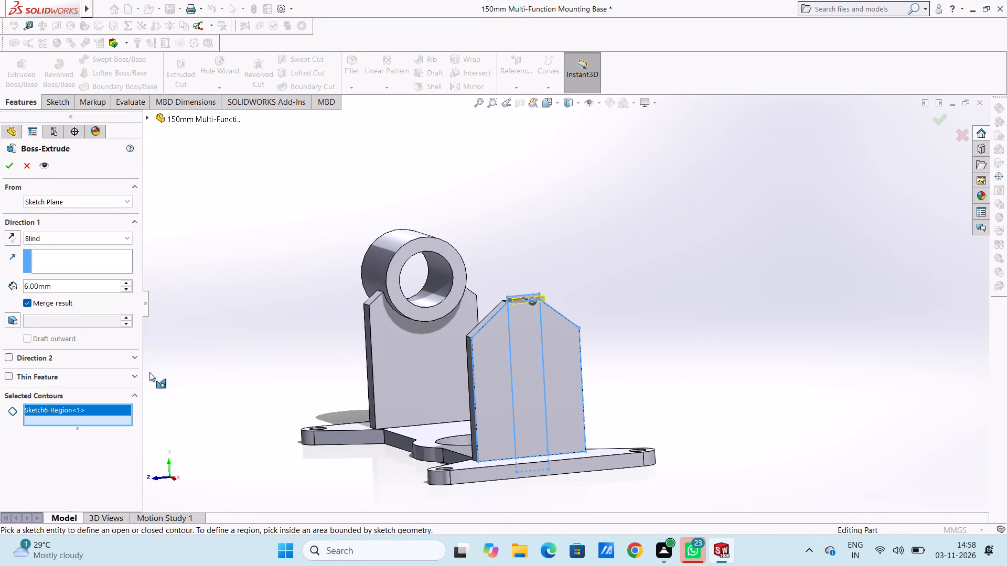
click(6, 236)
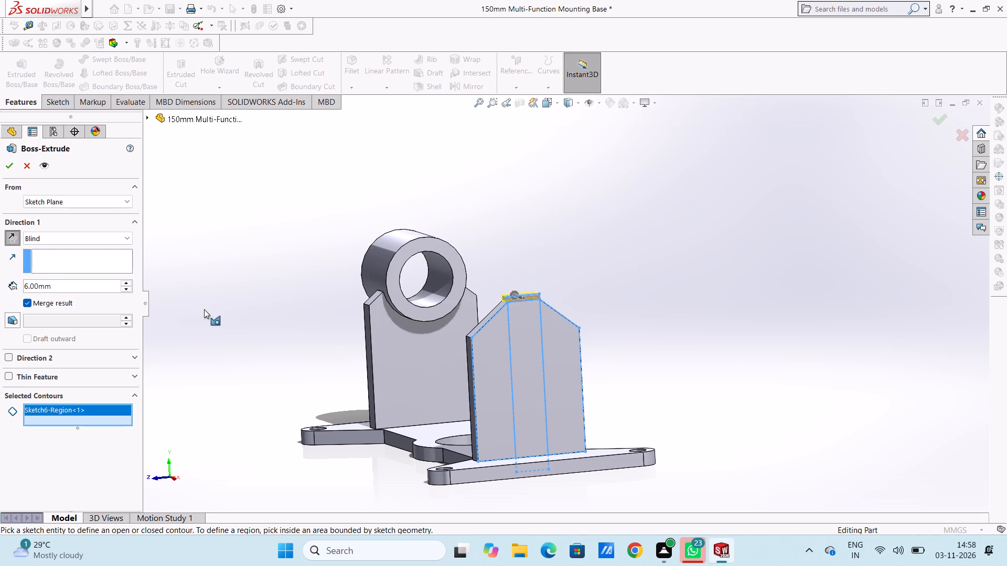
double_click(78, 286)
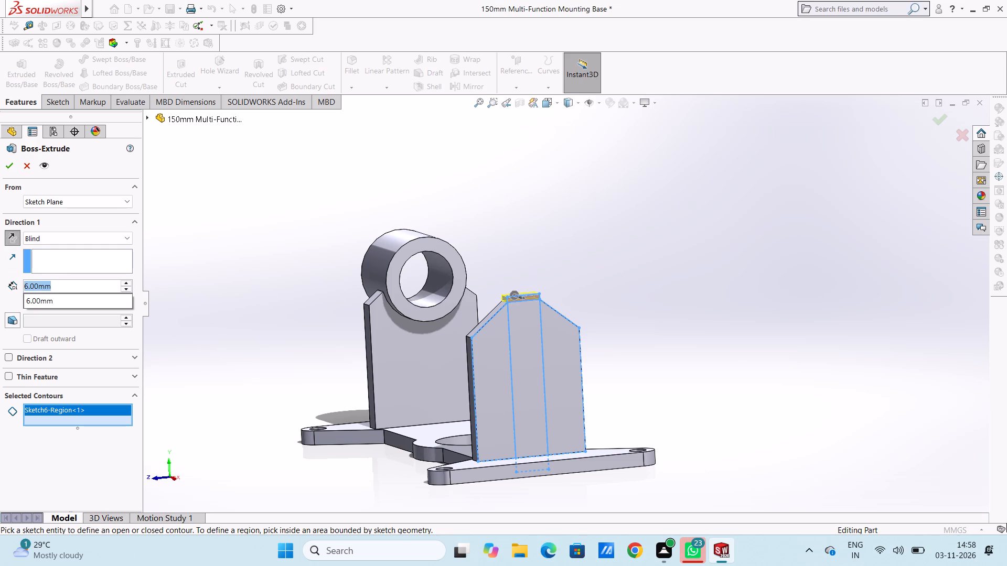
text(22)
key(Return)
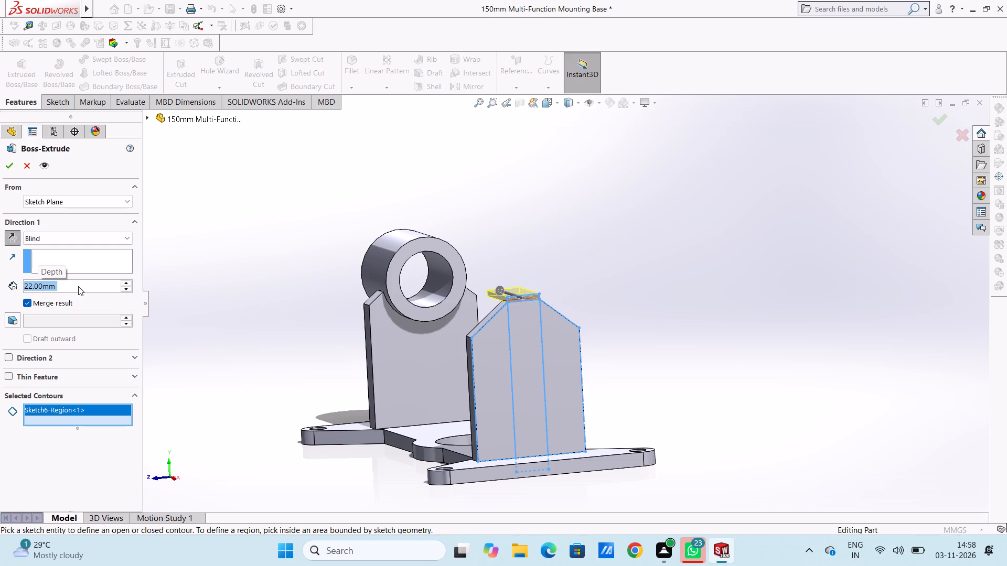
middle_drag(225, 260, 266, 260)
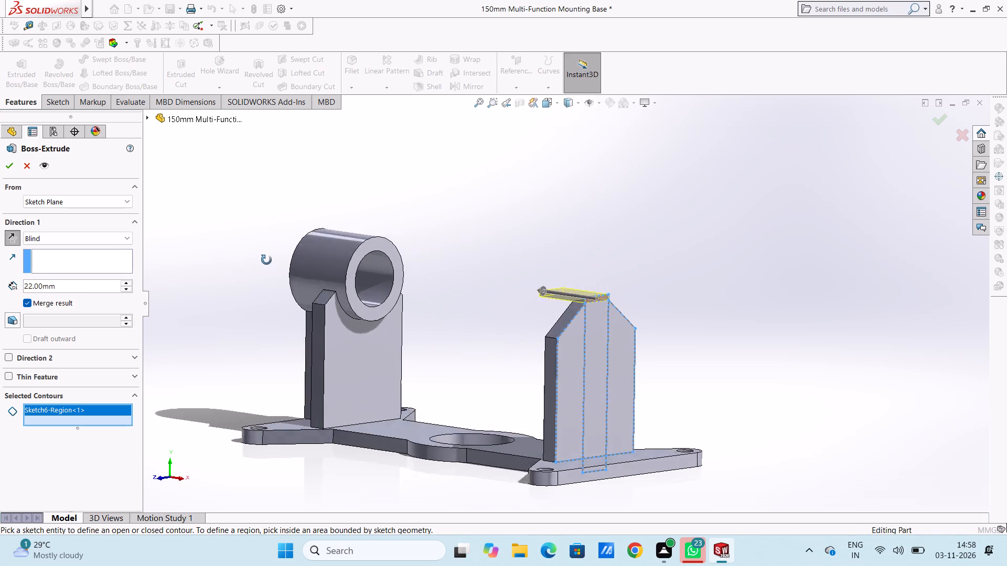
middle_drag(266, 260, 299, 258)
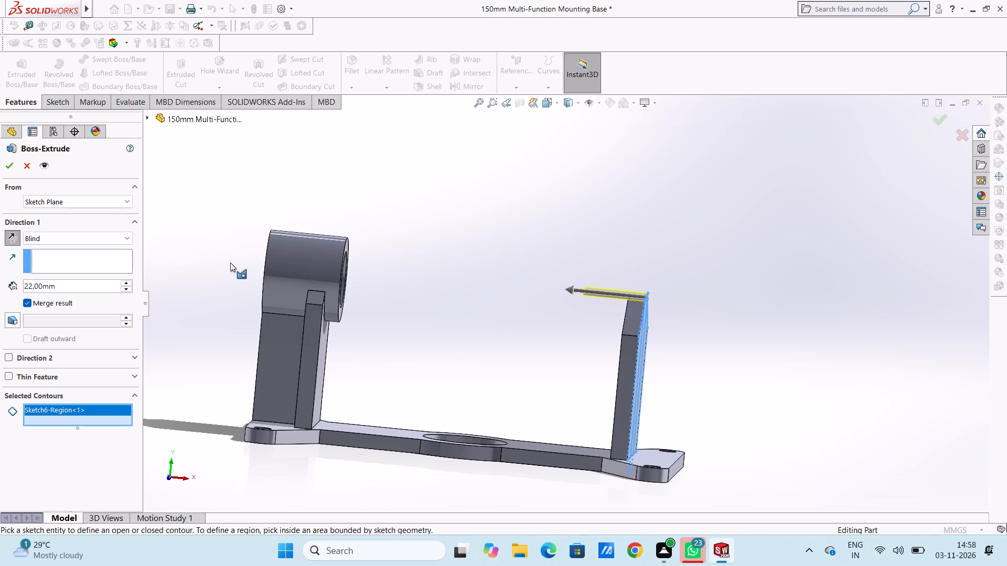
click(7, 164)
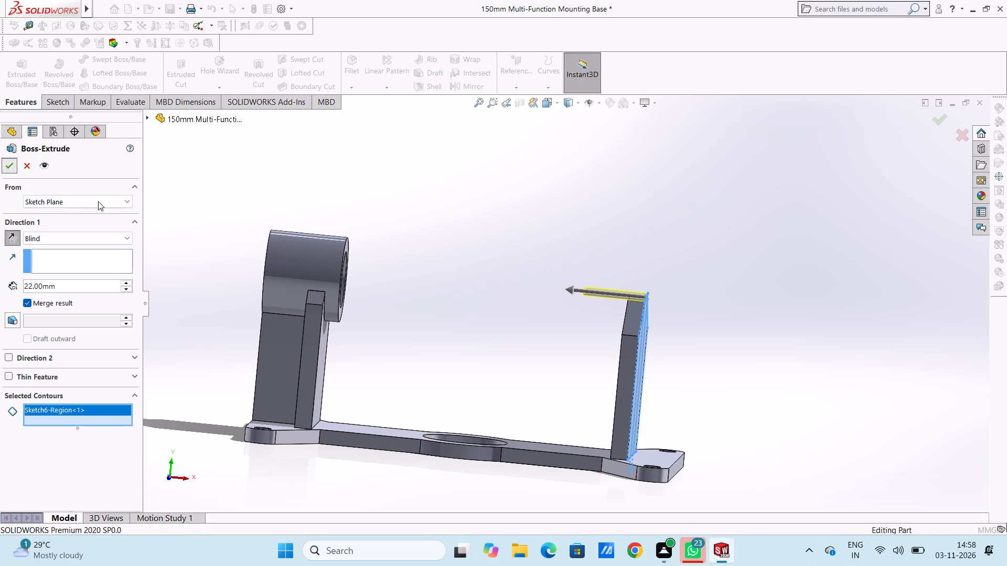
click(323, 198)
Examine the bracket from the front, above and at an angle, including the tab on top of the plate.
middle_drag(416, 215, 404, 263)
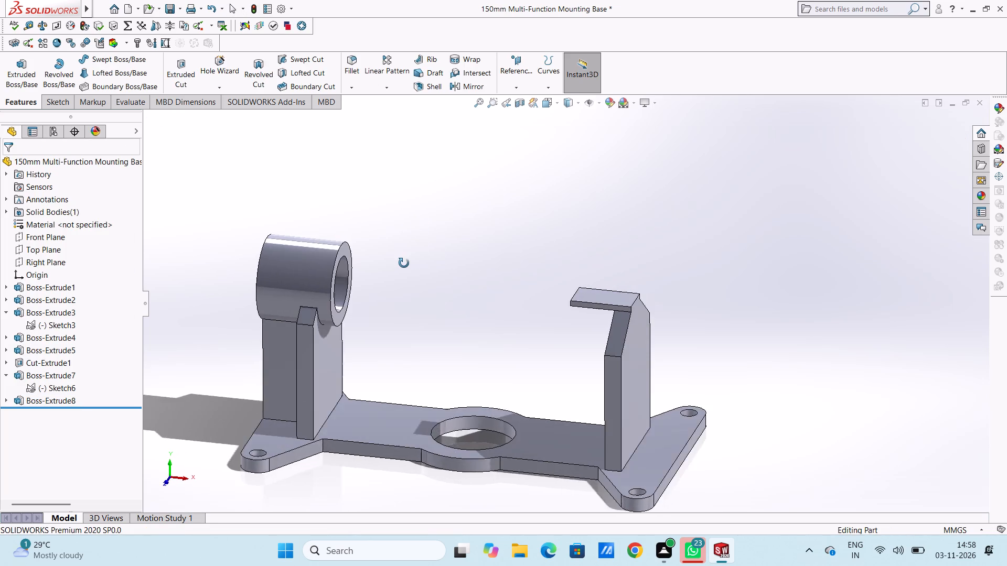
middle_drag(404, 263, 419, 241)
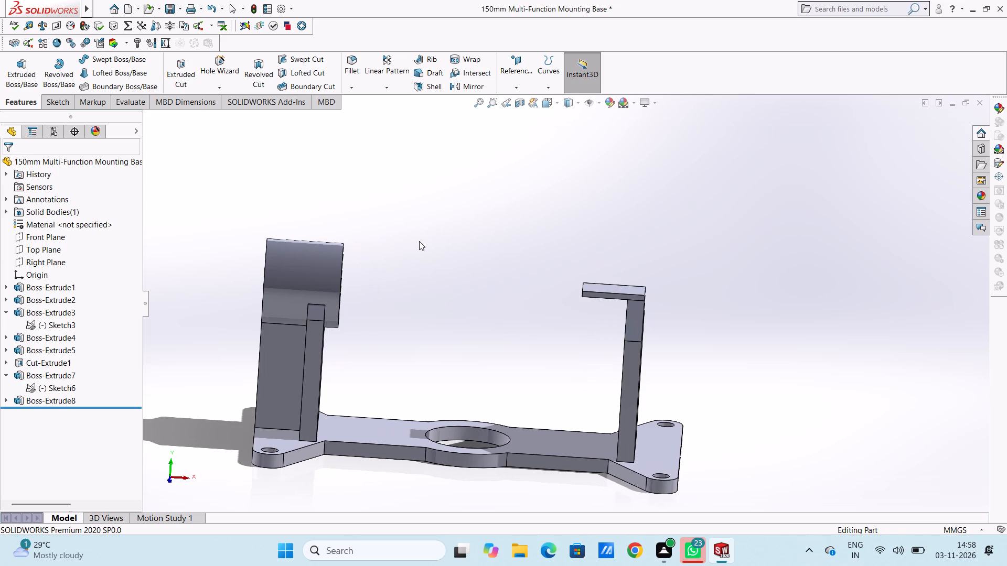
scroll(419, 242, up, 3)
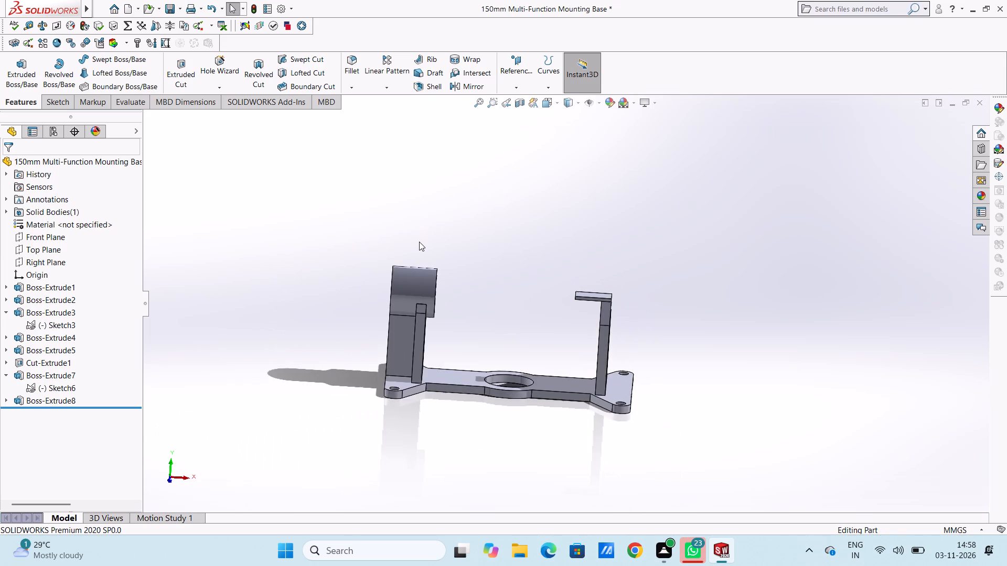
scroll(419, 242, up, 2)
middle_drag(419, 241, 400, 343)
middle_drag(299, 275, 322, 355)
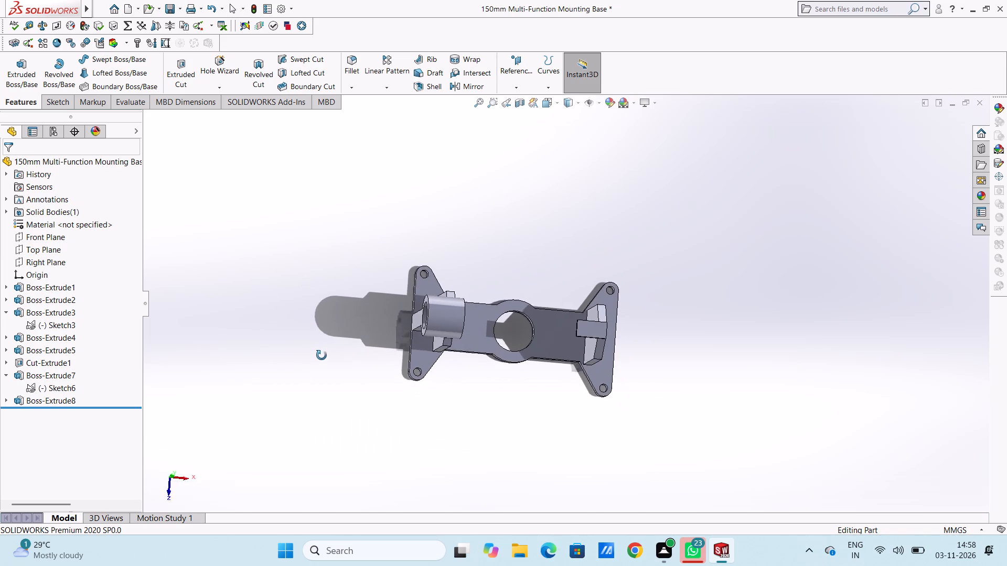
middle_drag(322, 355, 303, 291)
middle_drag(322, 336, 341, 309)
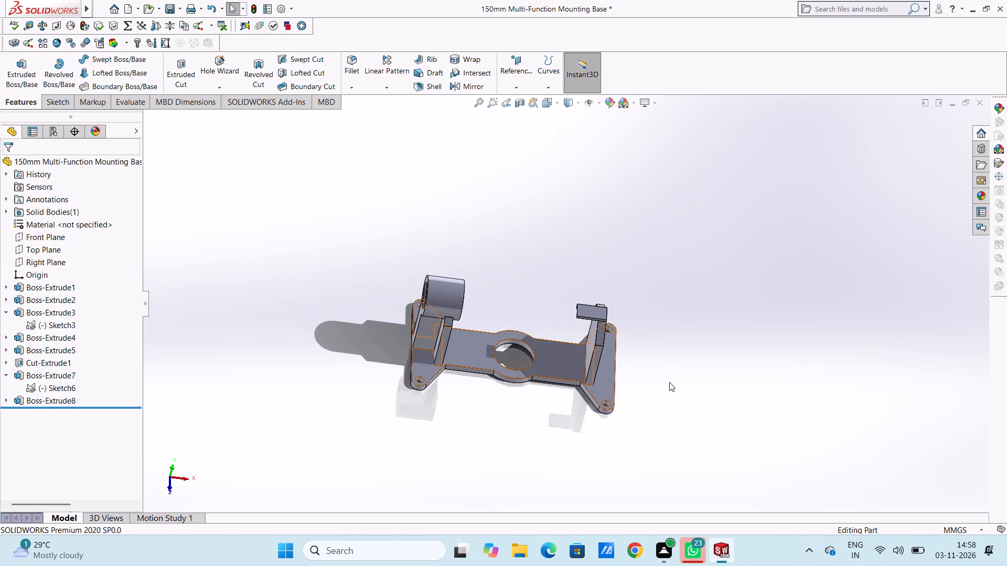
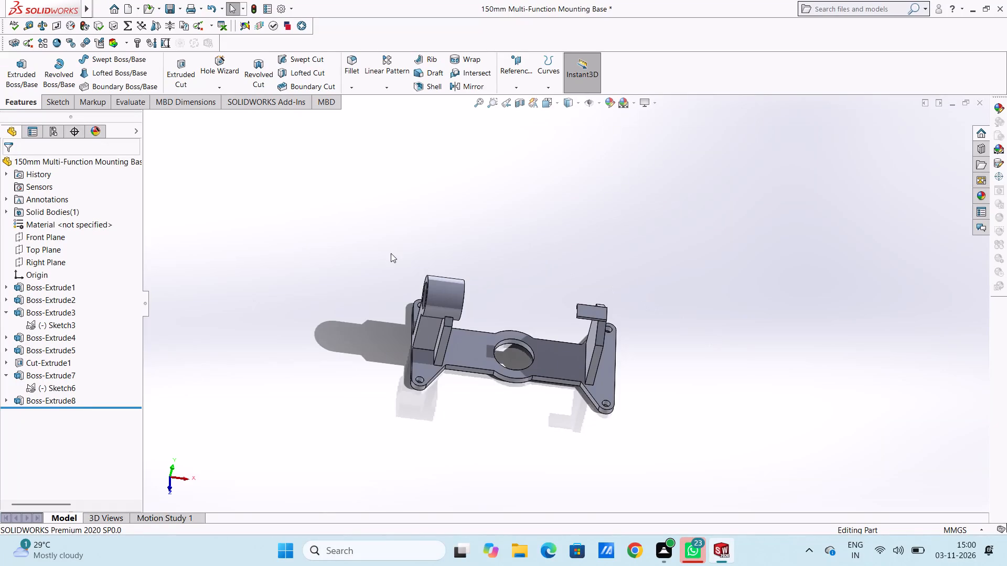
Start a new sketch on the Front Plane and view it from the front.
middle_drag(391, 256, 383, 285)
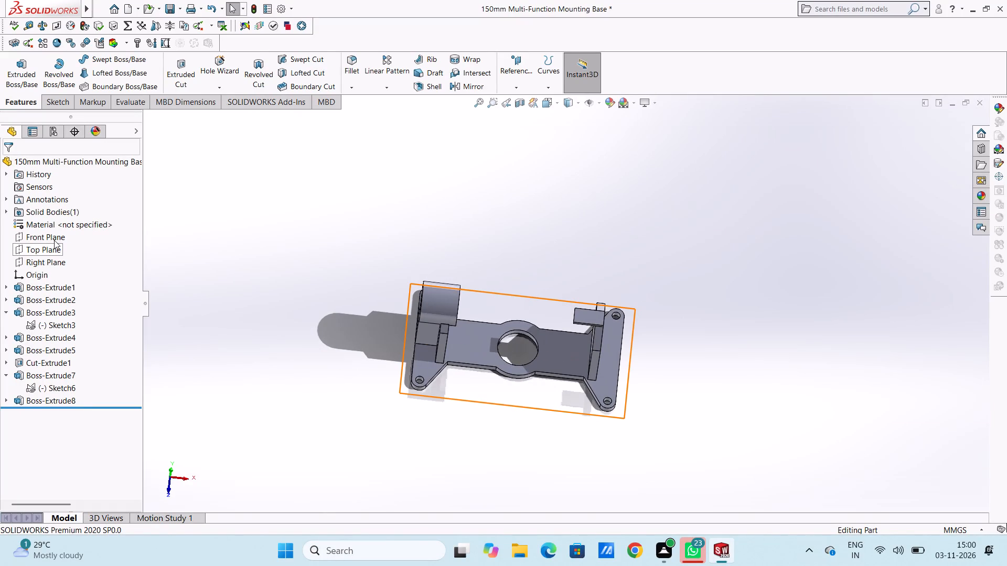
middle_drag(250, 224, 245, 310)
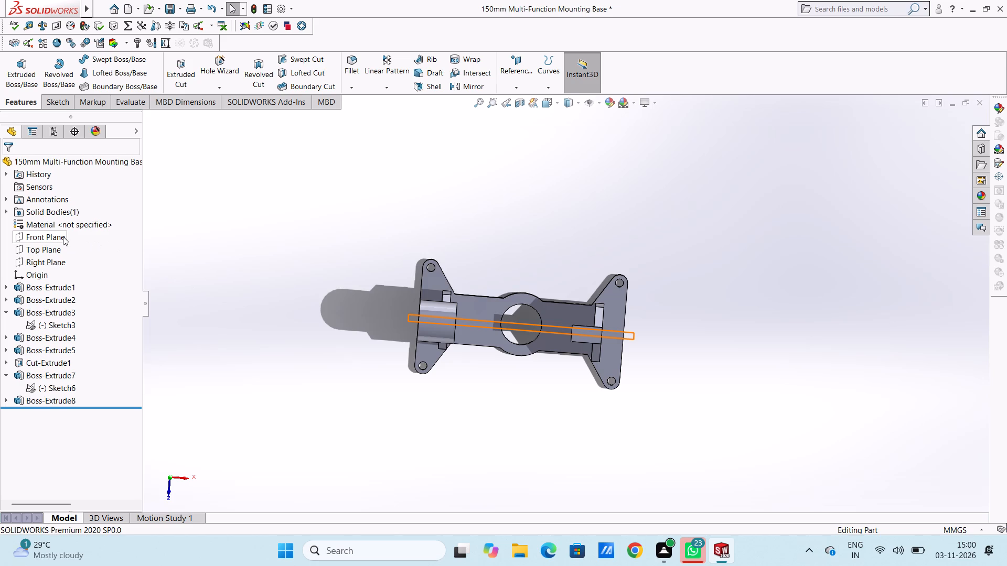
click(63, 236)
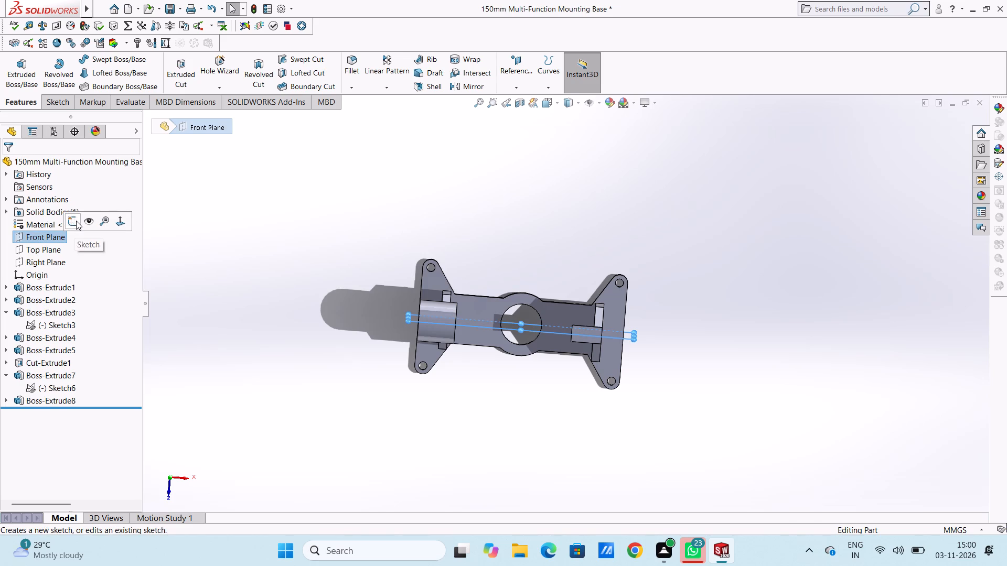
click(76, 220)
click(223, 259)
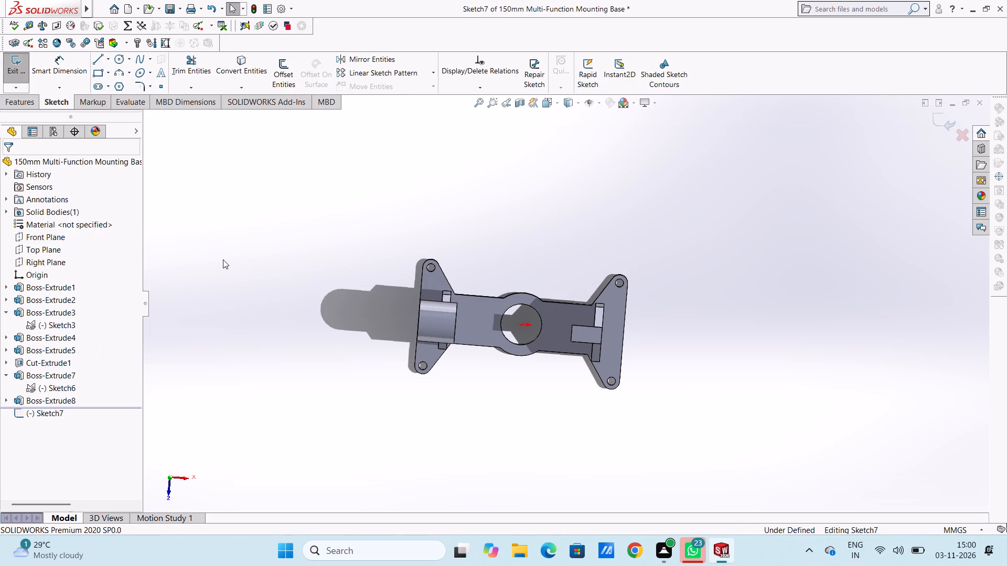
key(ctrl+1)
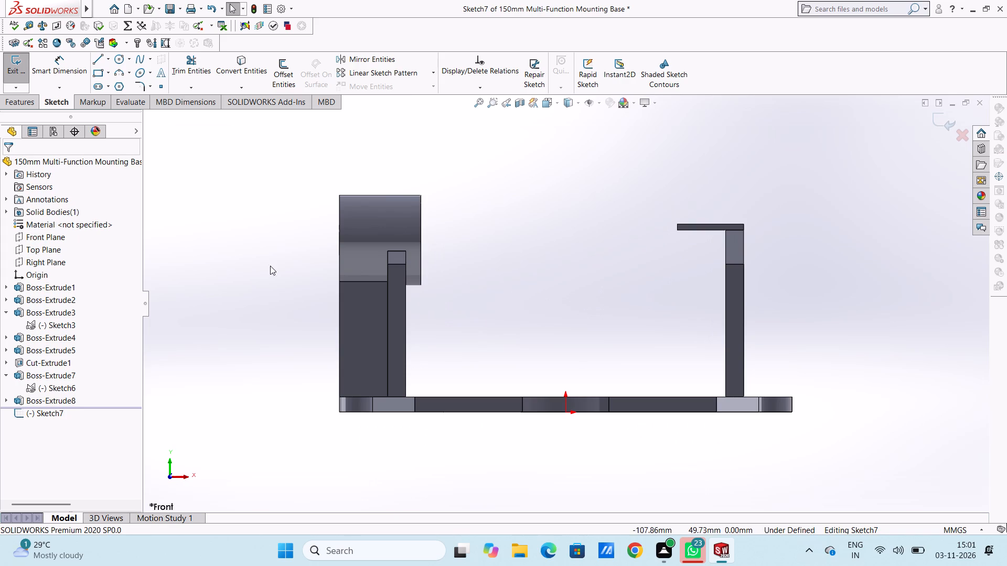
Sketch an inward-leaning line about 72 mm long, rising from the base plate's top outer corner beside the thin upright bracket.
scroll(355, 284, up, 3)
scroll(656, 259, down, 2)
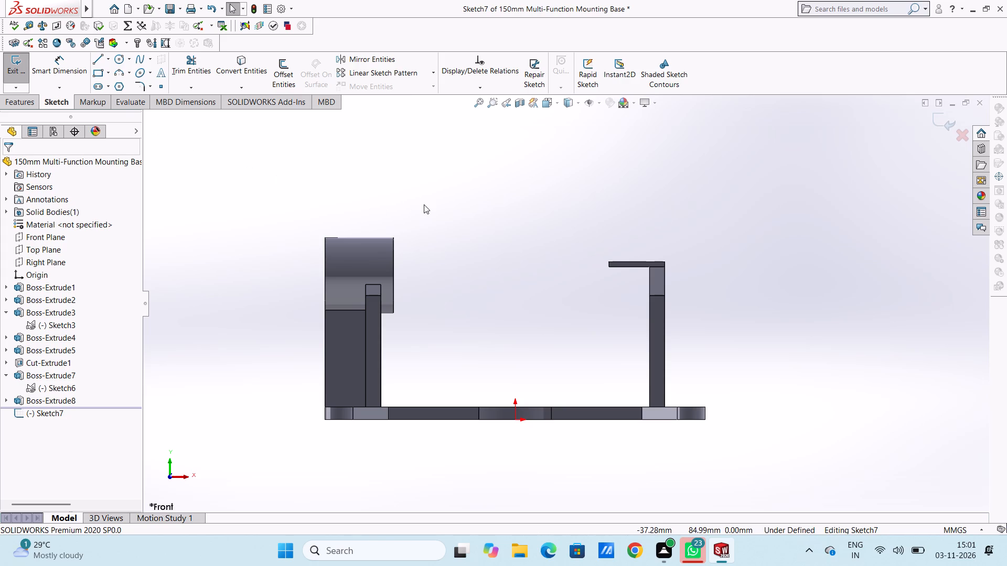
scroll(574, 246, up, 3)
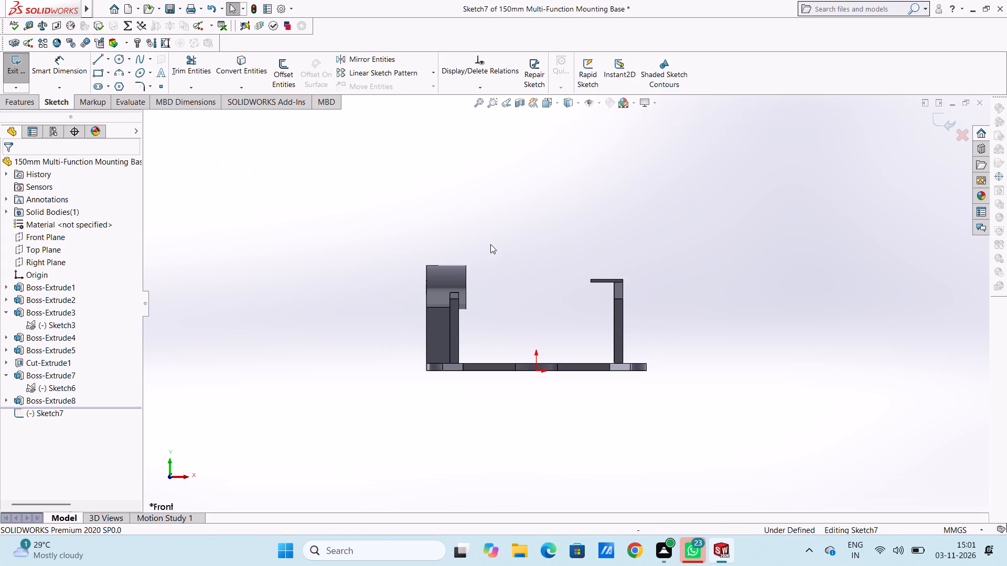
click(93, 59)
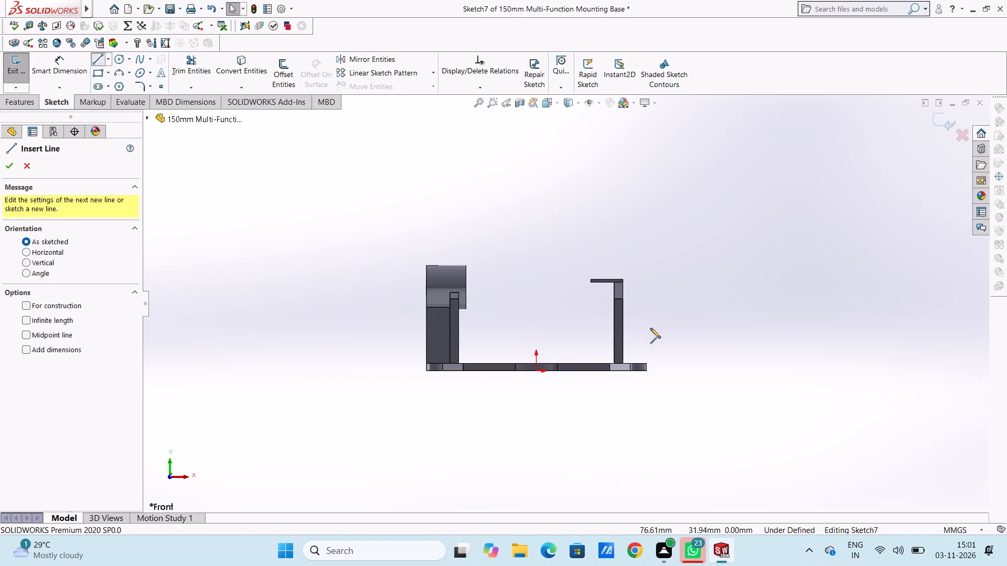
click(646, 363)
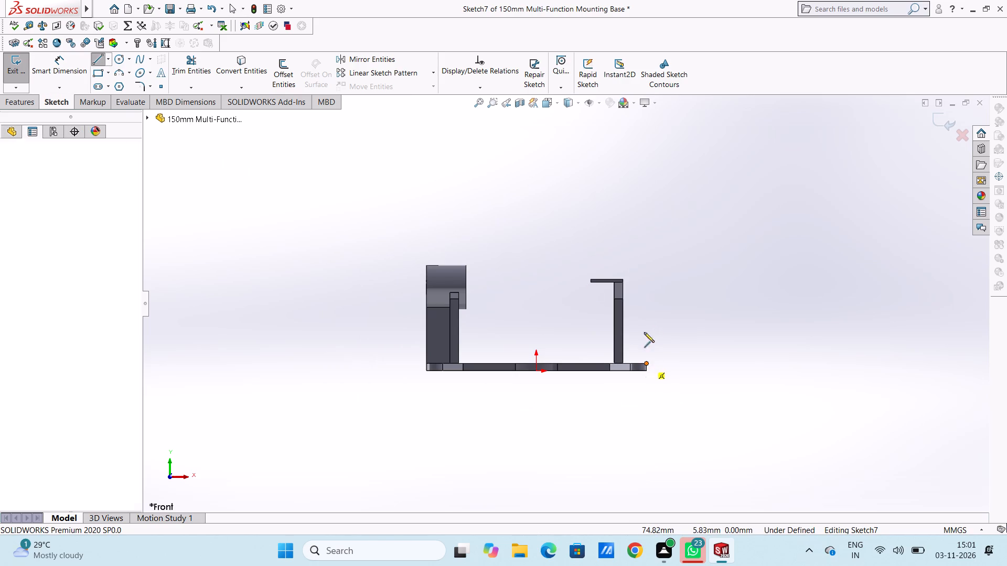
click(625, 260)
right_click(683, 198)
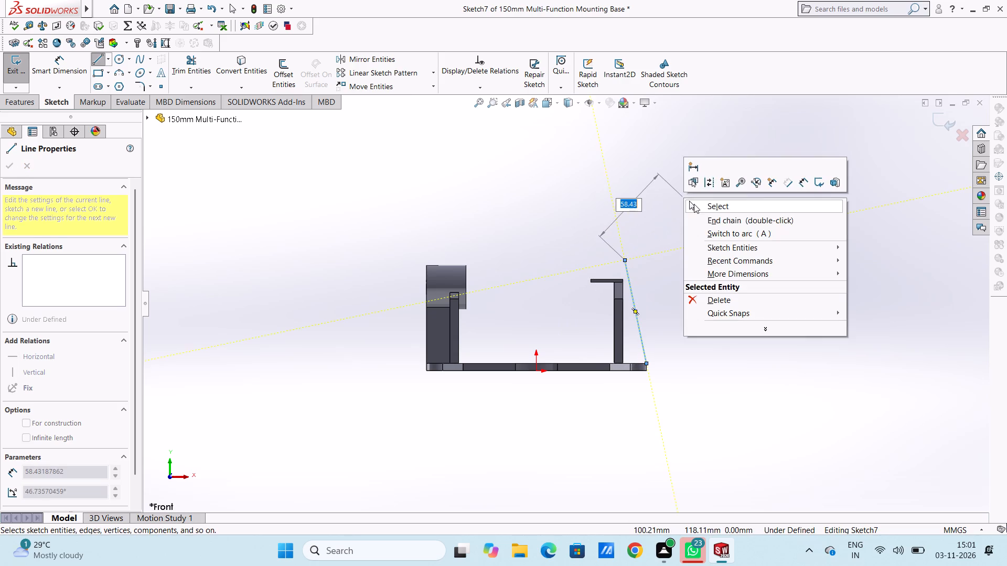
click(694, 204)
click(686, 211)
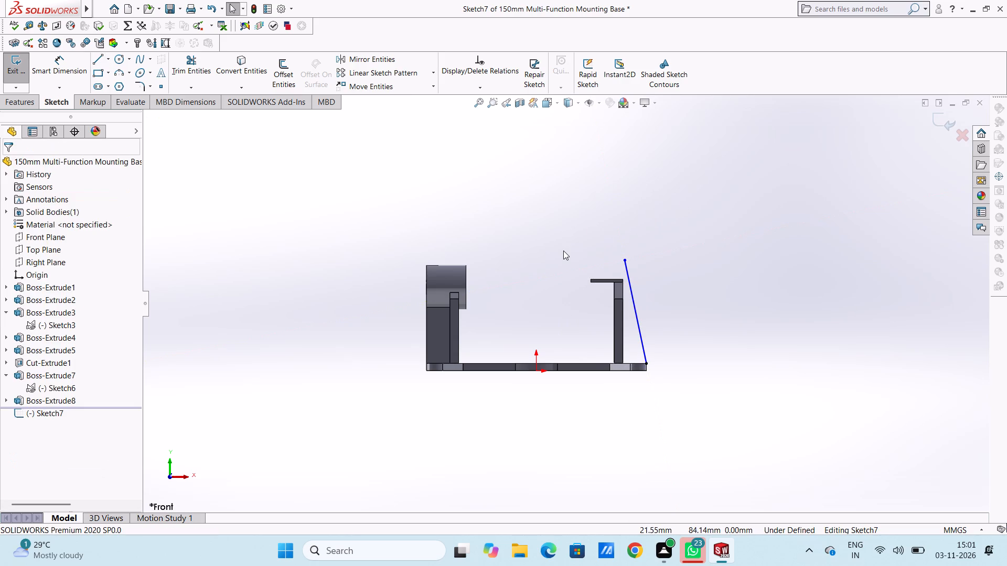
Dimension the angle between the slanted line and the base plate's top edge as 80°.
click(76, 67)
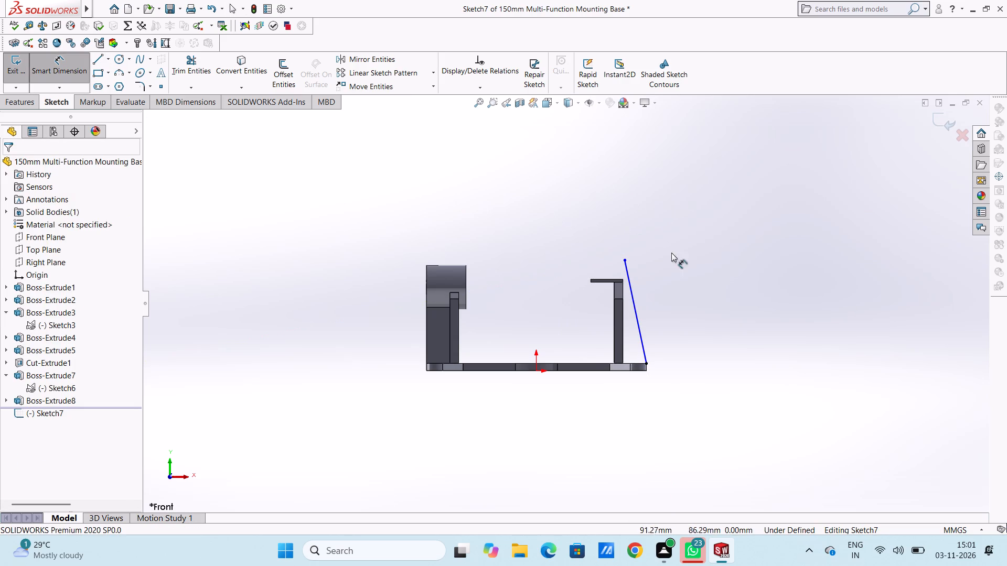
click(638, 314)
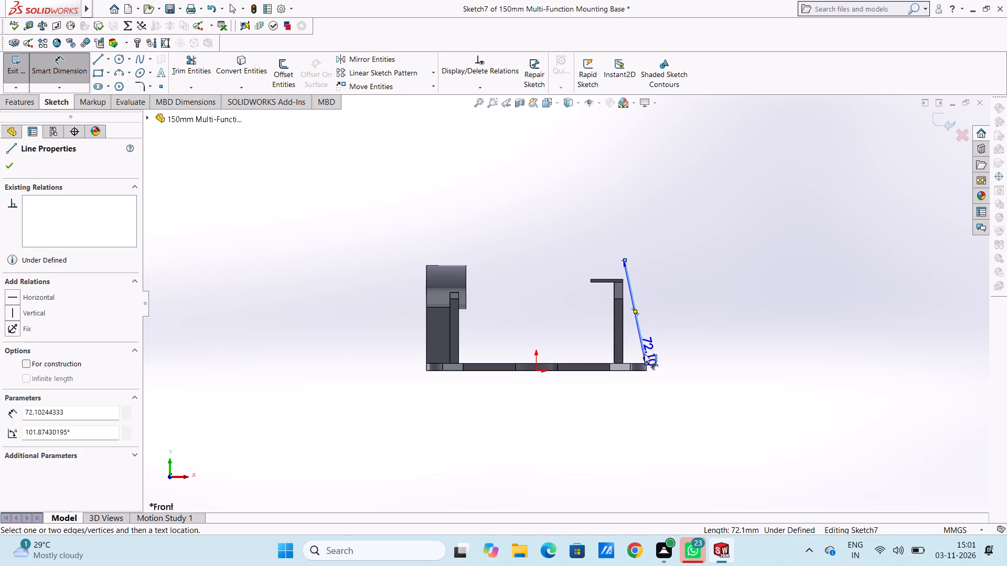
click(647, 363)
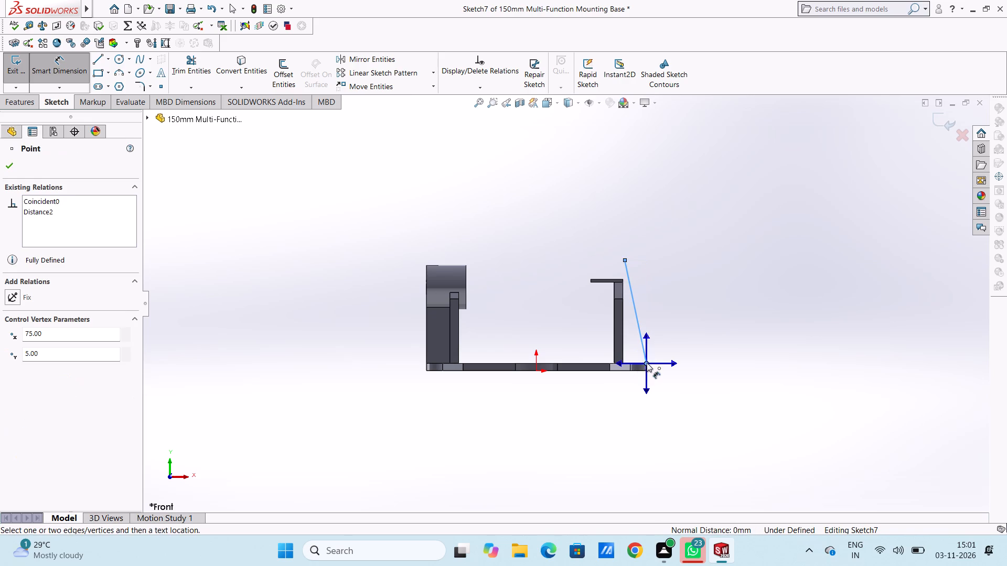
click(617, 363)
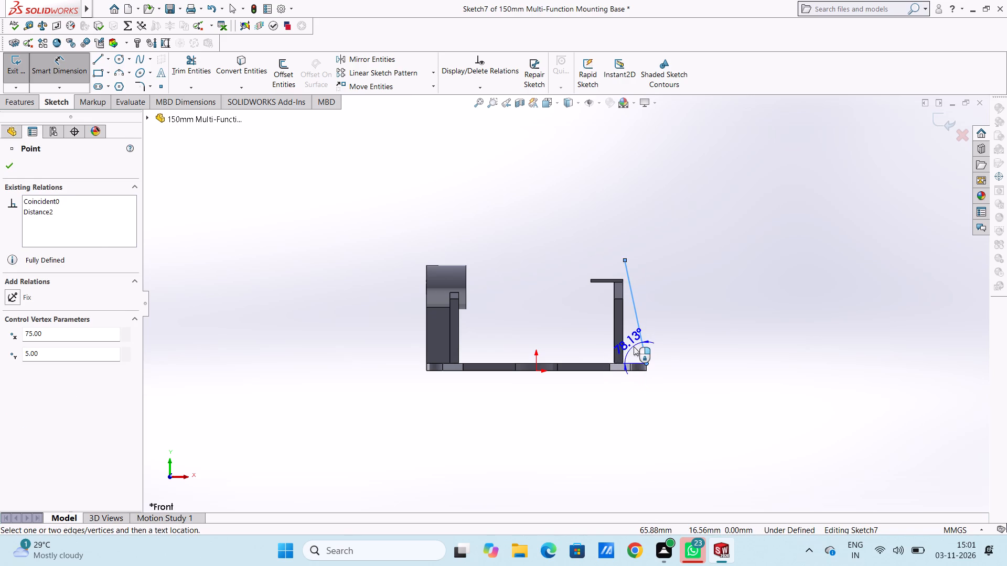
click(635, 346)
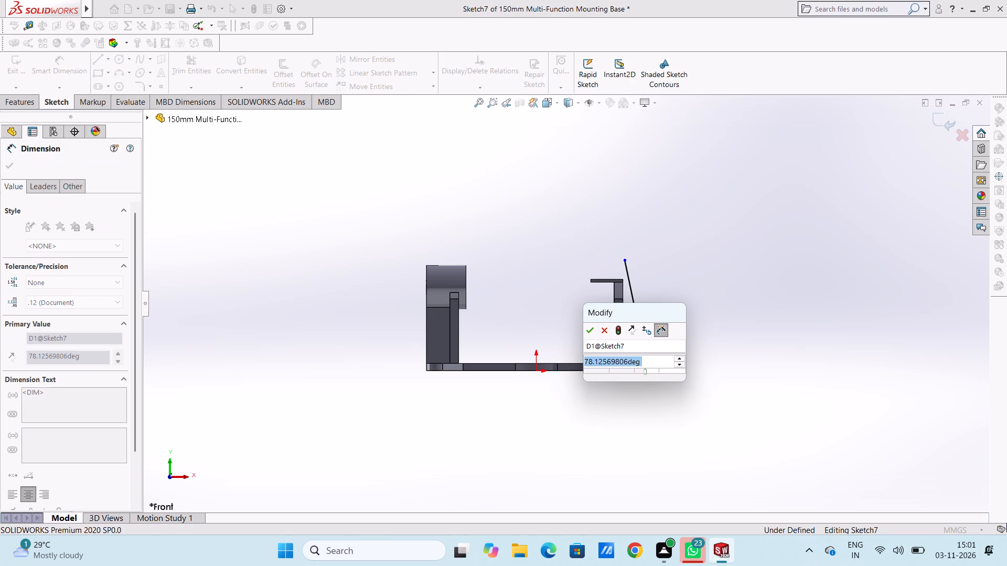
text(80)
key(Return)
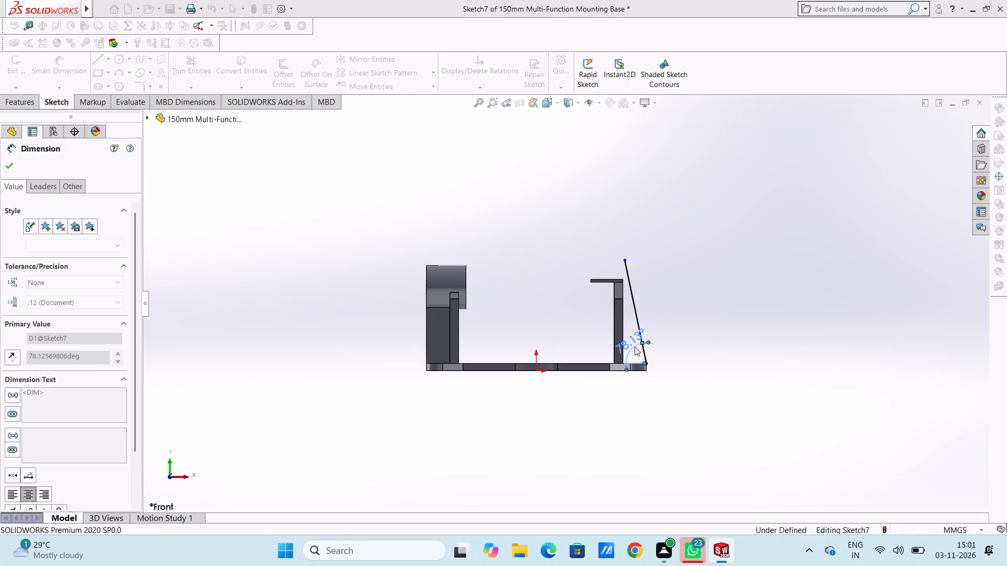
click(549, 228)
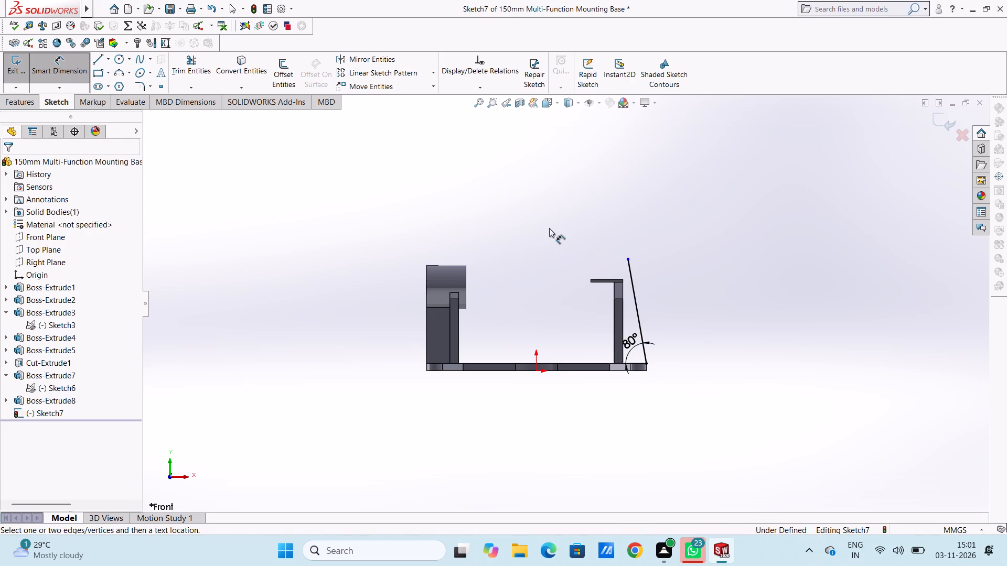
drag(63, 61, 70, 64)
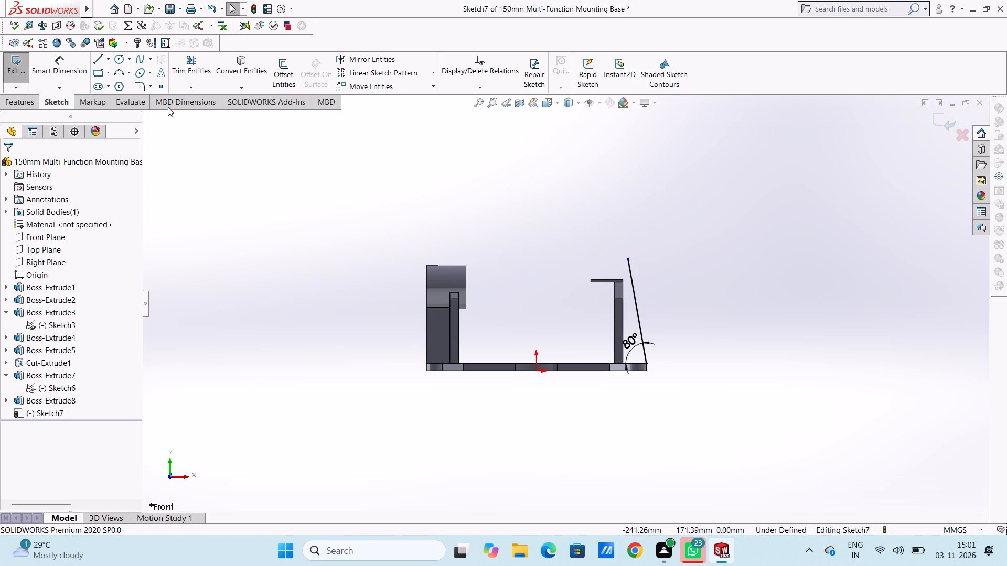
Draw a three-point arc of radius 67 mm from the free end of the bracket's top ledge to the slanted line.
click(118, 73)
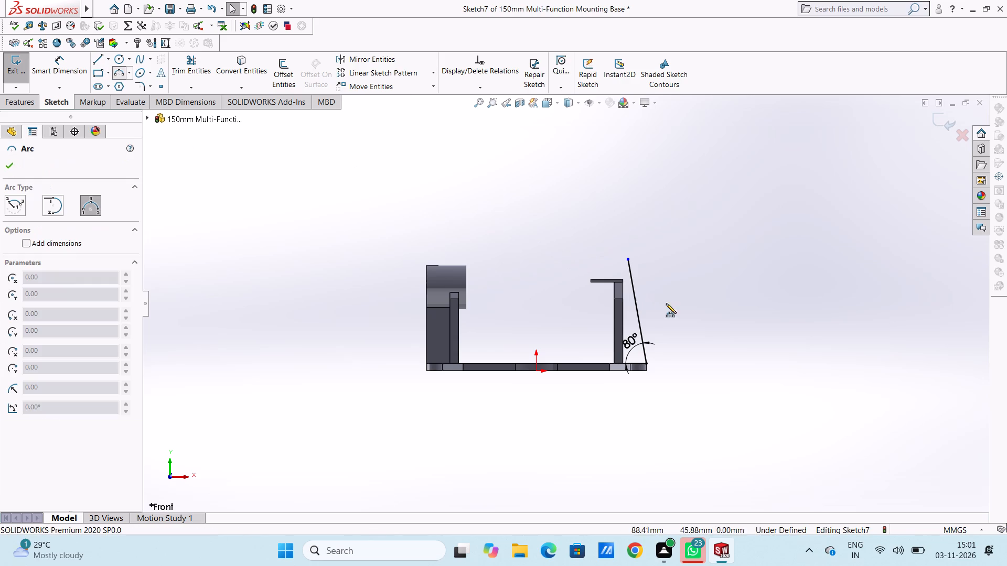
scroll(600, 273, down, 4)
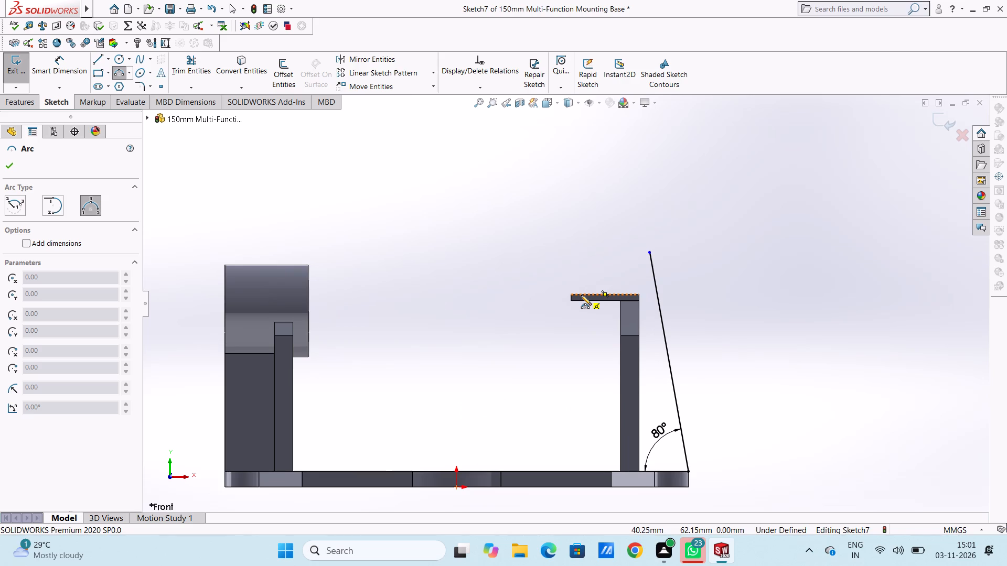
click(571, 293)
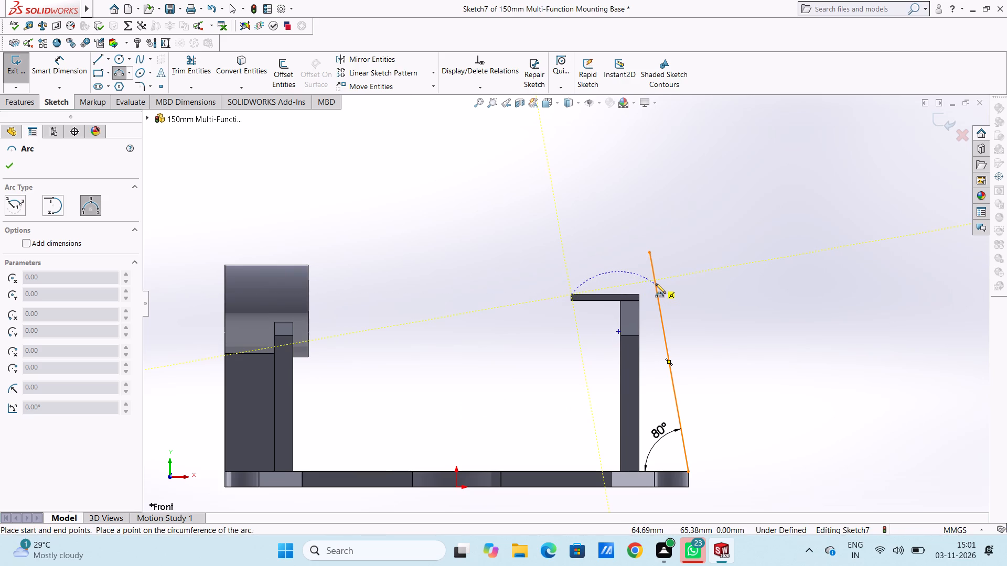
click(655, 281)
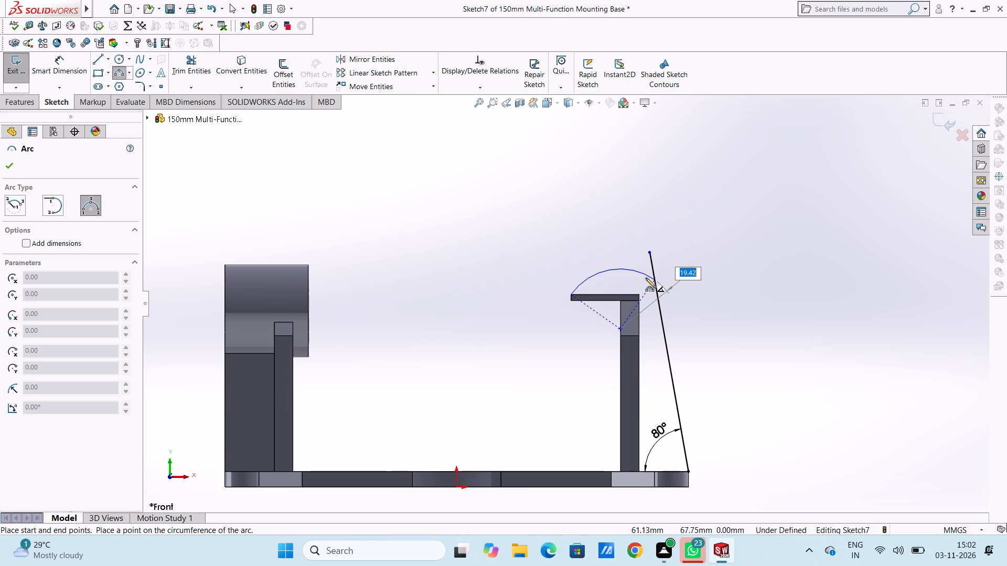
text(67)
key(Return)
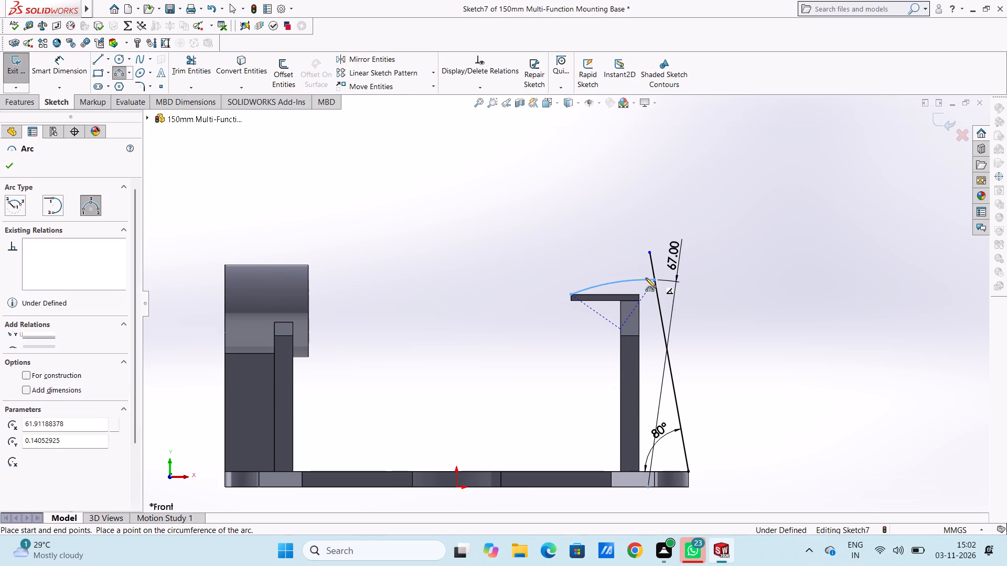
right_click(500, 182)
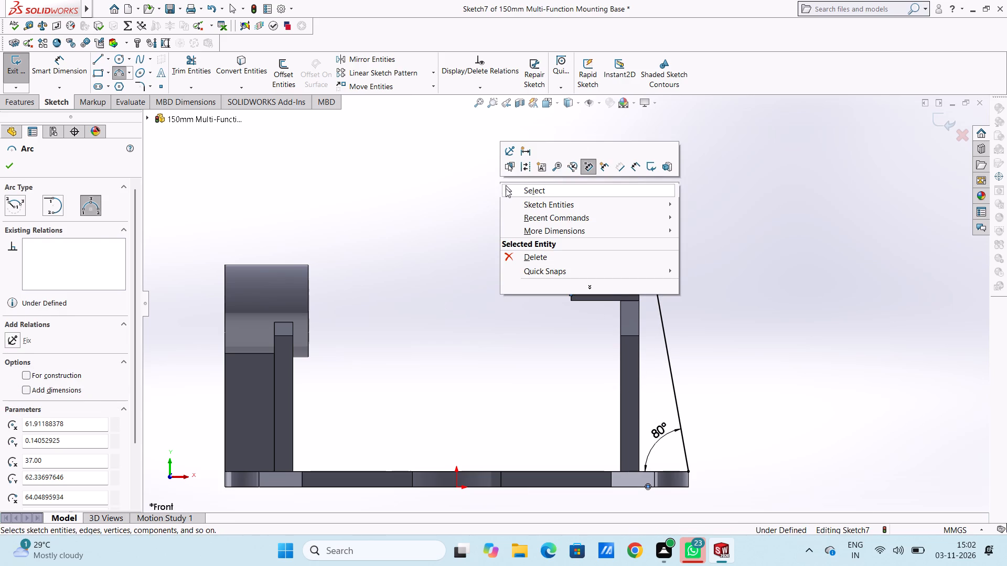
click(507, 189)
click(490, 208)
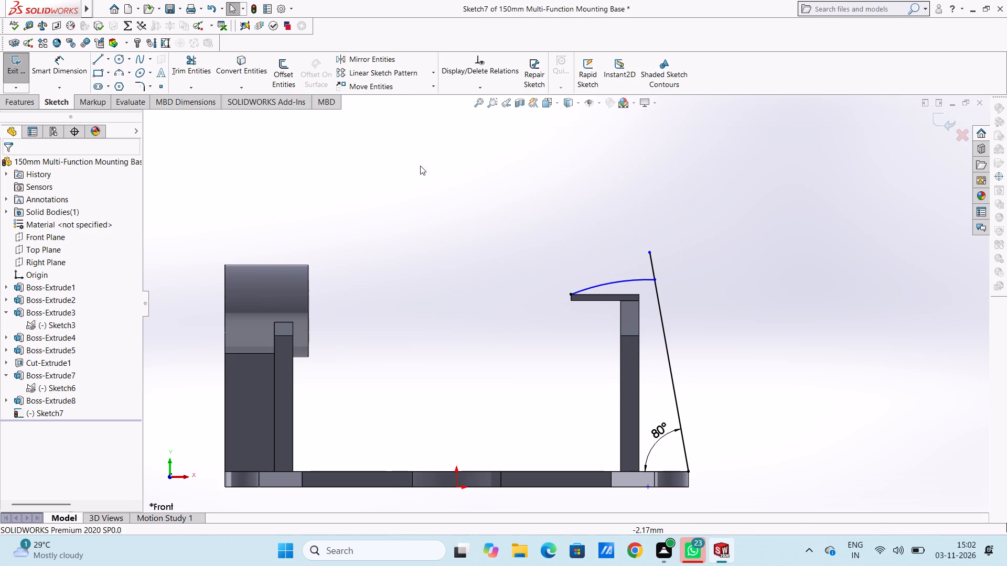
Add a 67 mm radius dimension to the arc above the bracket's ledge.
click(63, 68)
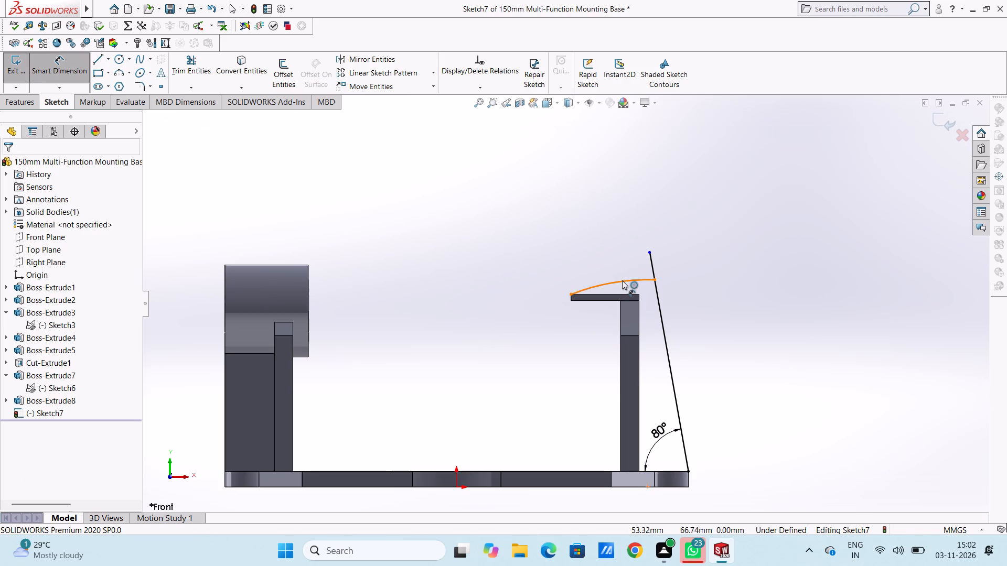
click(623, 280)
click(595, 203)
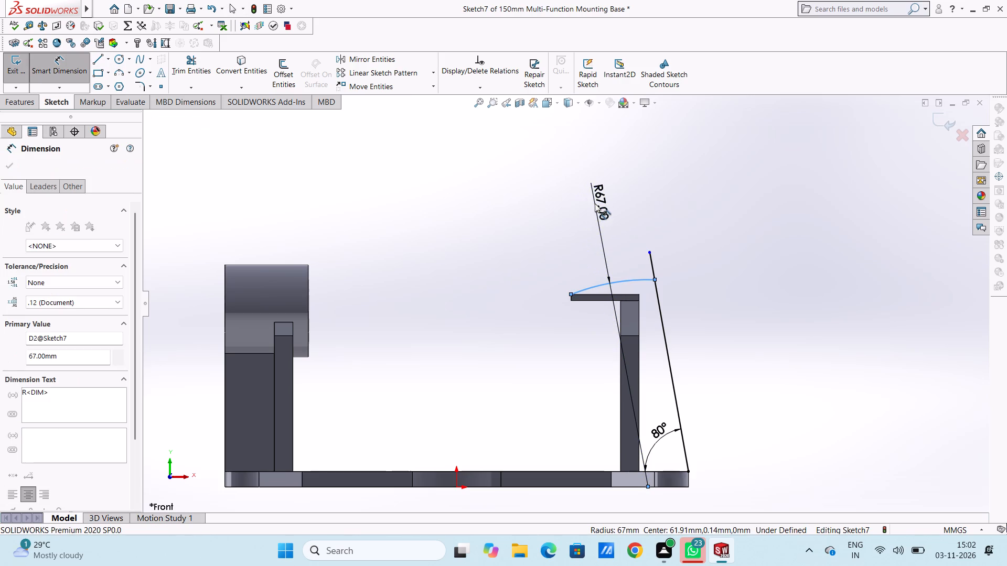
click(549, 188)
click(520, 205)
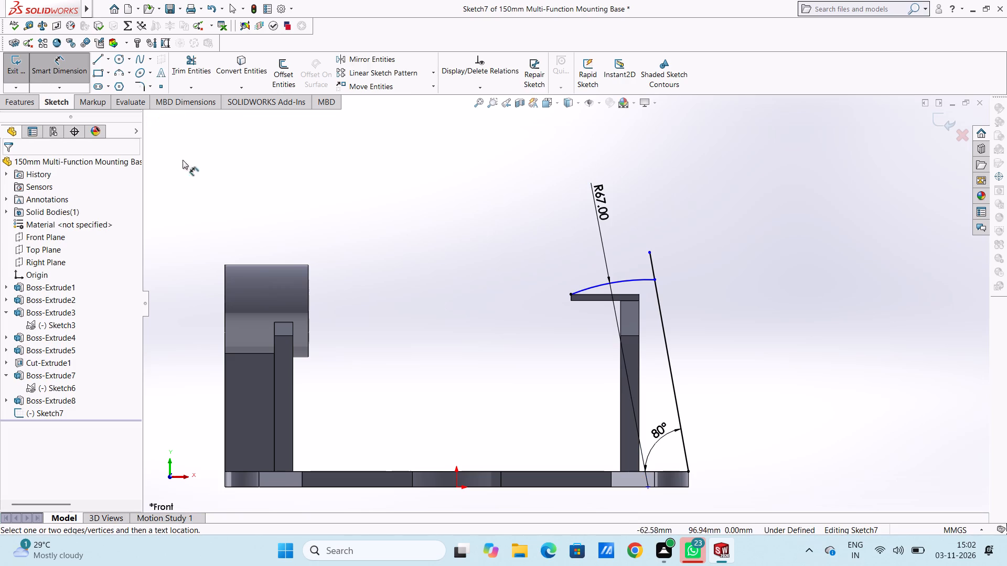
click(67, 67)
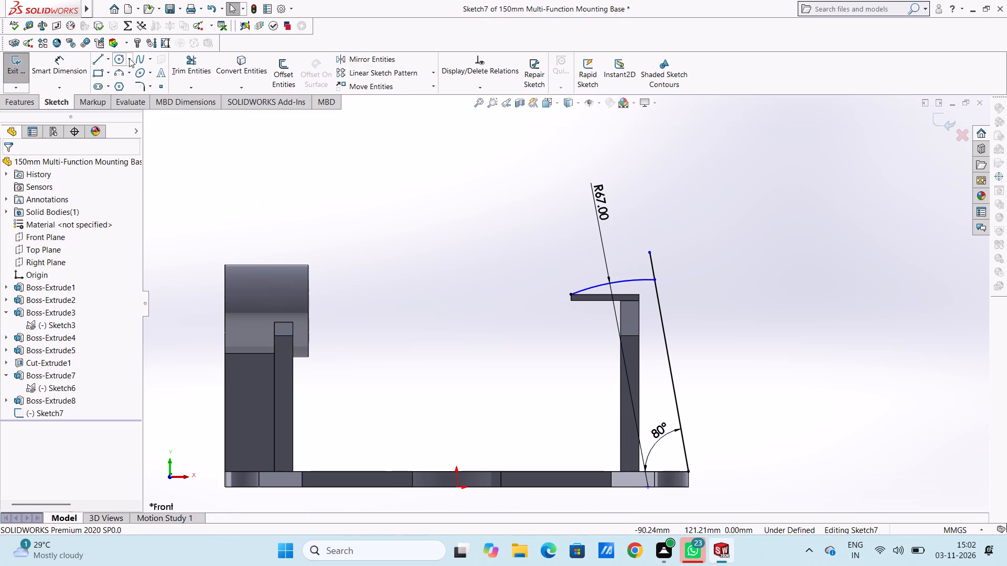
Draw connected lines along the ledge's top, down the upright's outer face, and along the base plate to the slanted line's lower end.
click(99, 61)
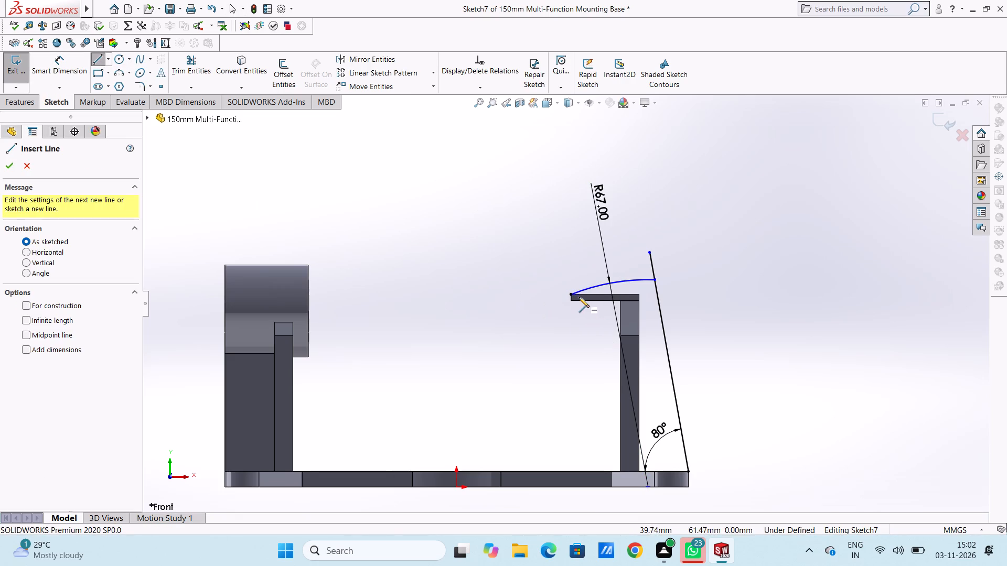
click(570, 295)
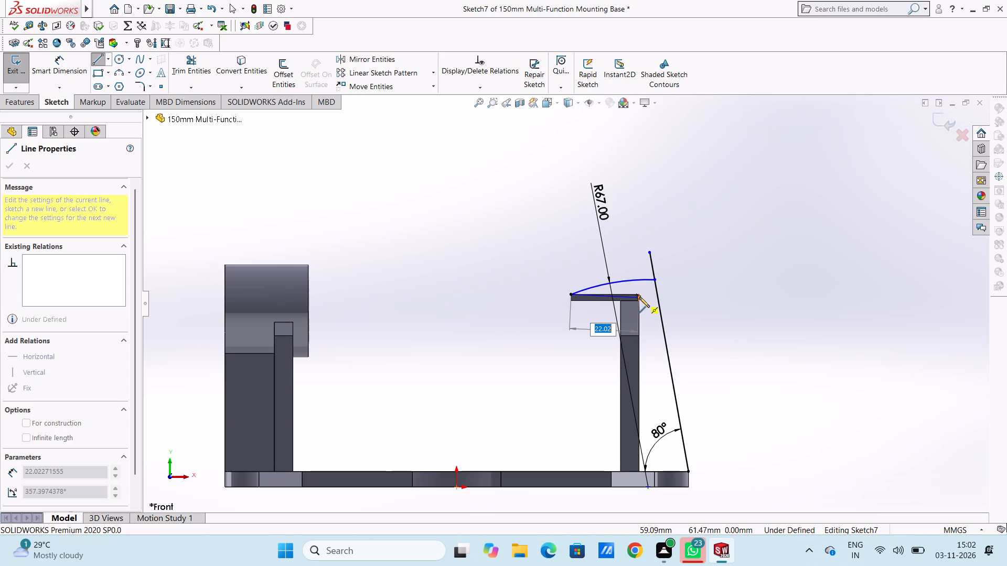
click(640, 293)
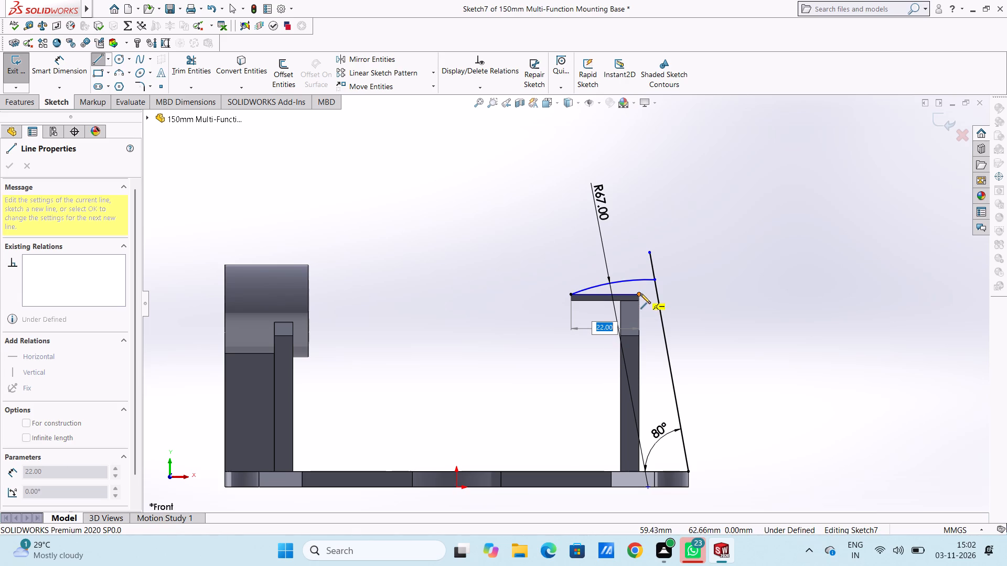
click(639, 472)
click(688, 471)
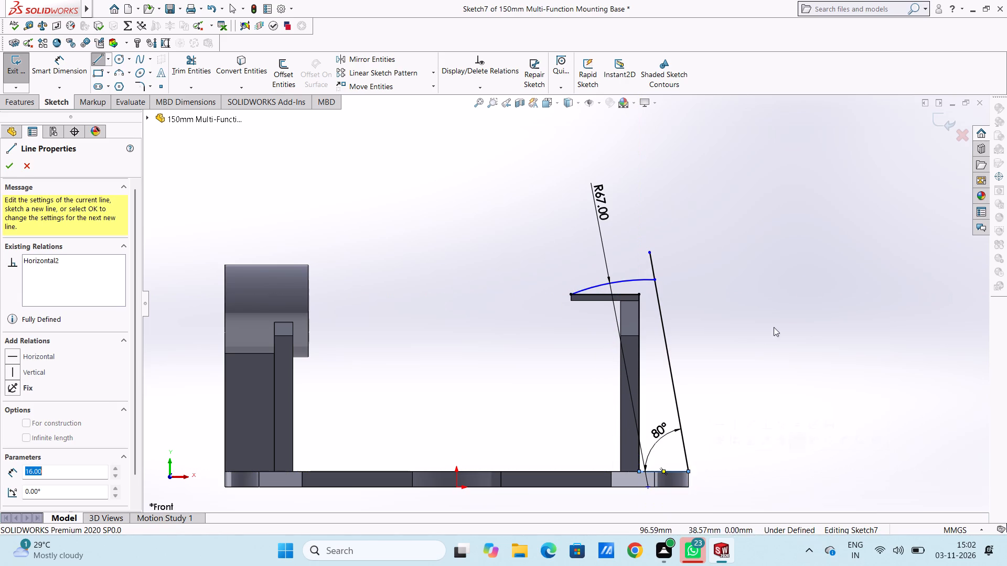
right_click(806, 263)
click(810, 271)
click(805, 277)
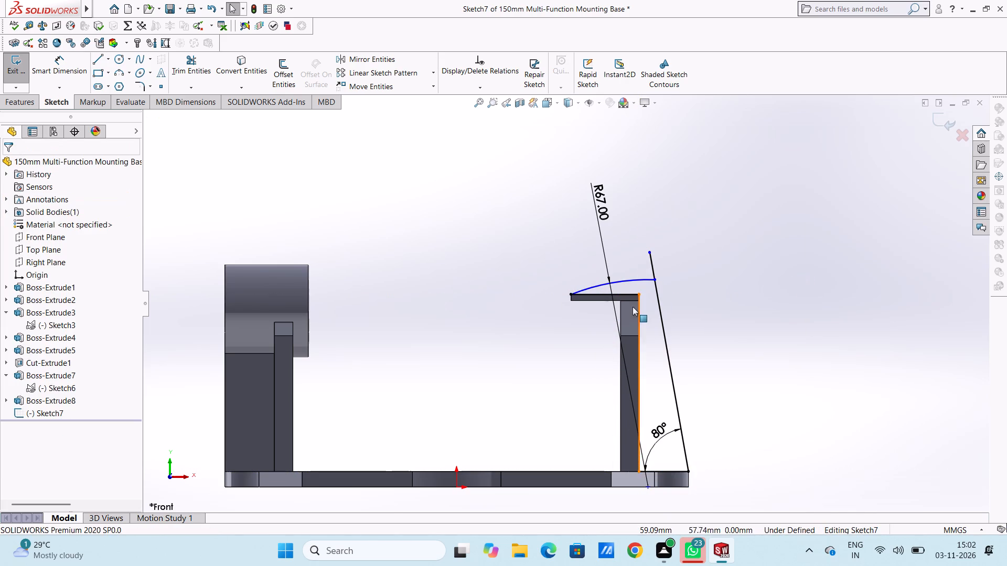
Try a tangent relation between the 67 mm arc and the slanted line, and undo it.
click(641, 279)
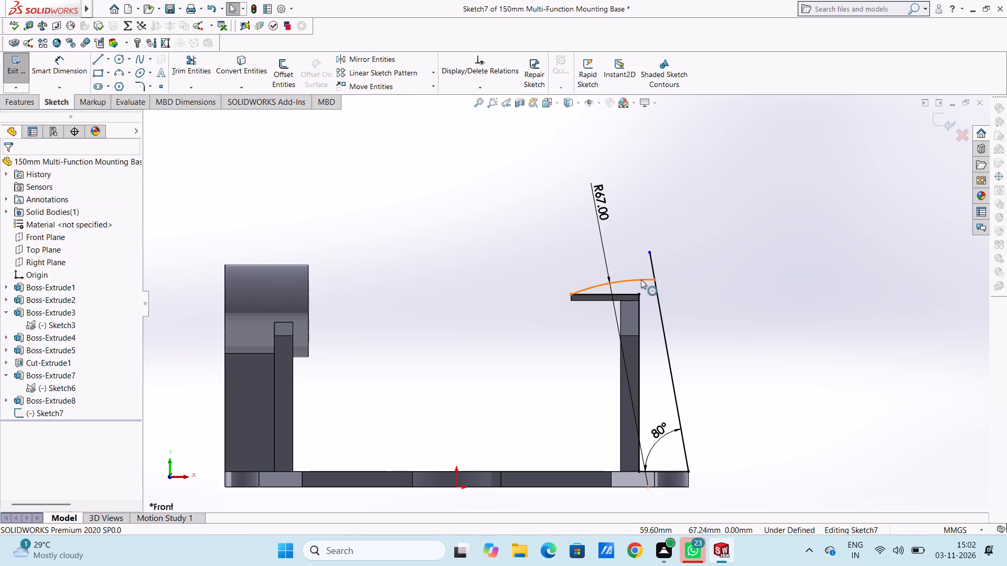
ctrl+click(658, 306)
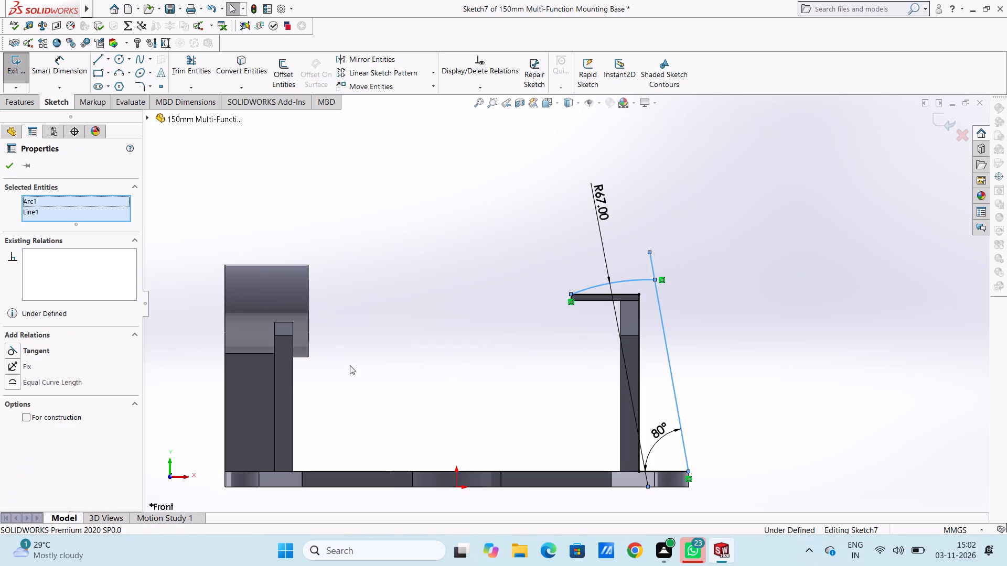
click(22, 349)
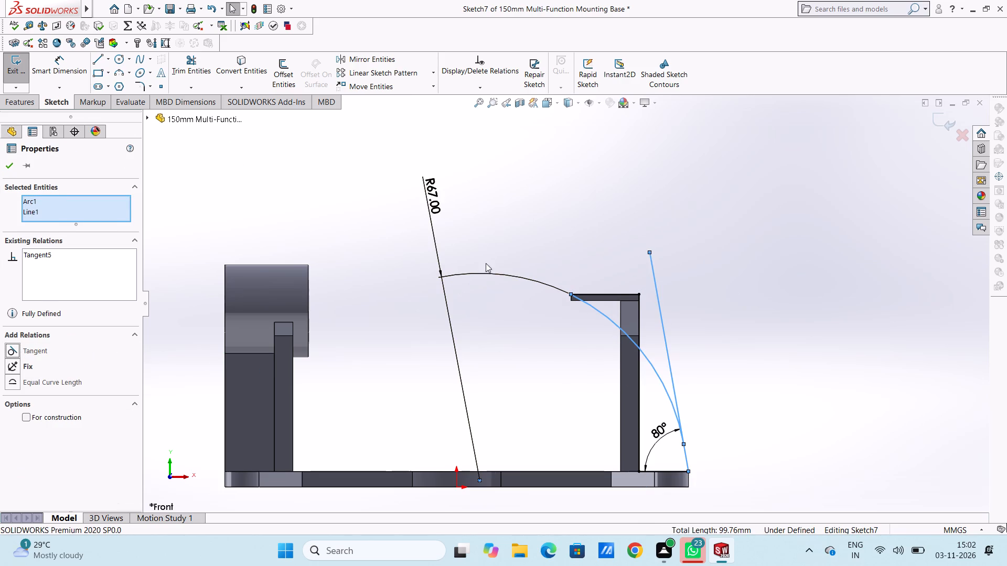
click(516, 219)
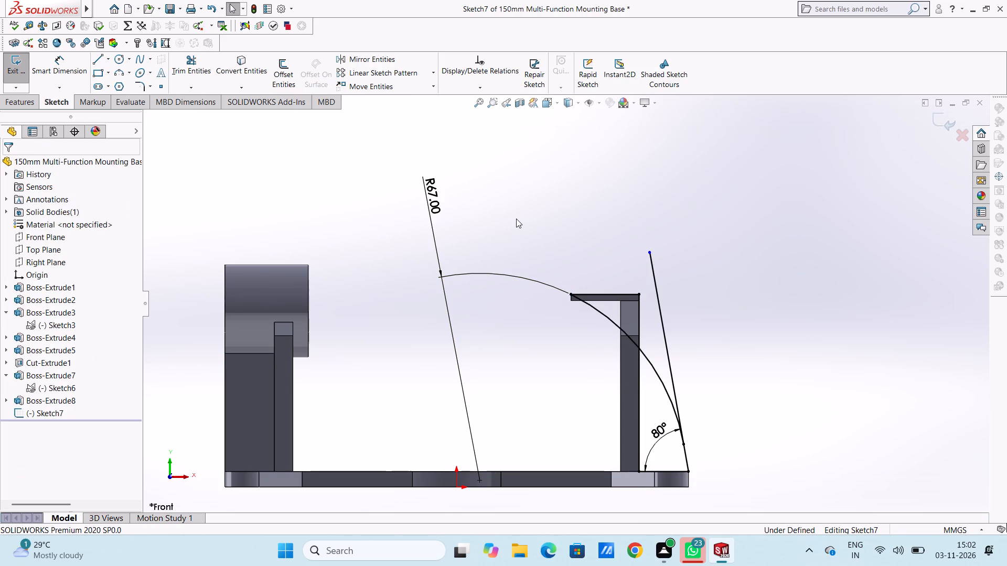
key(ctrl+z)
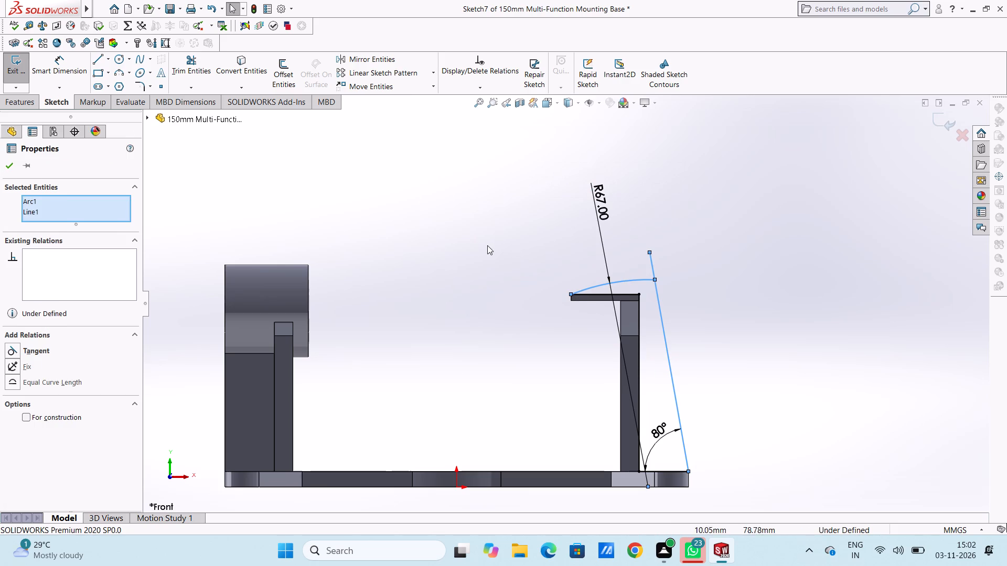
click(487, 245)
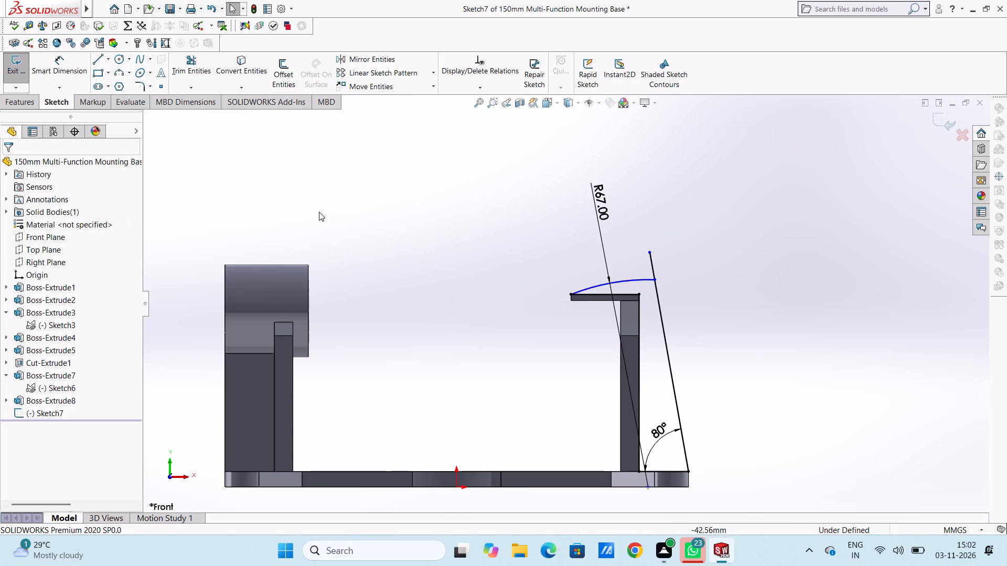
Trim away the end of the slanted line that extends above the 67 mm arc.
click(179, 64)
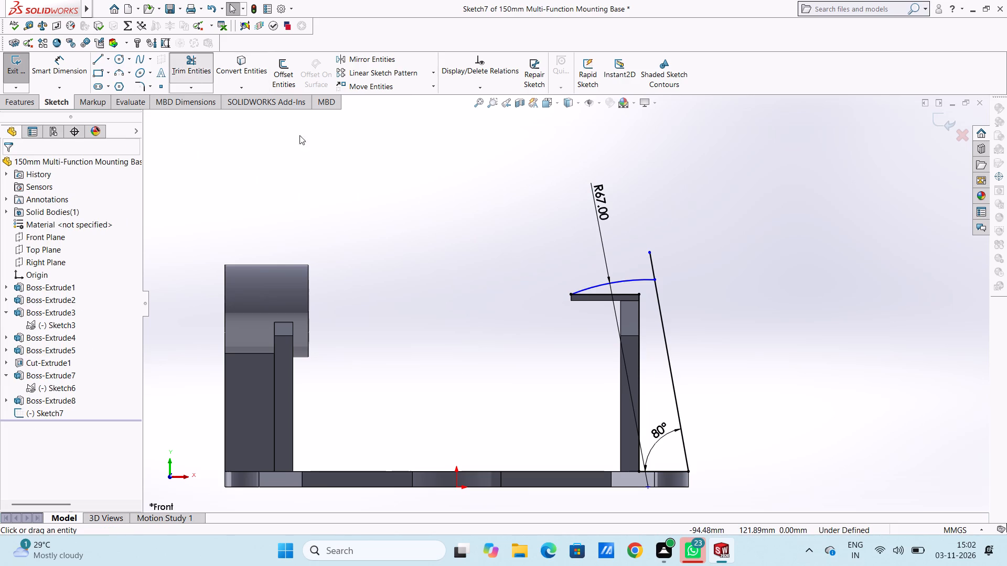
scroll(668, 290, down, 4)
click(606, 236)
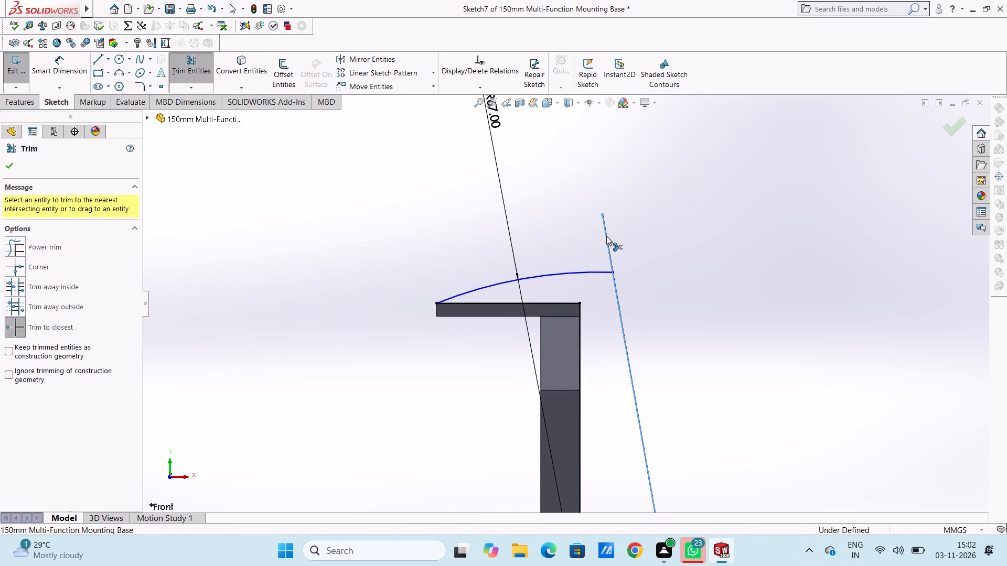
click(9, 164)
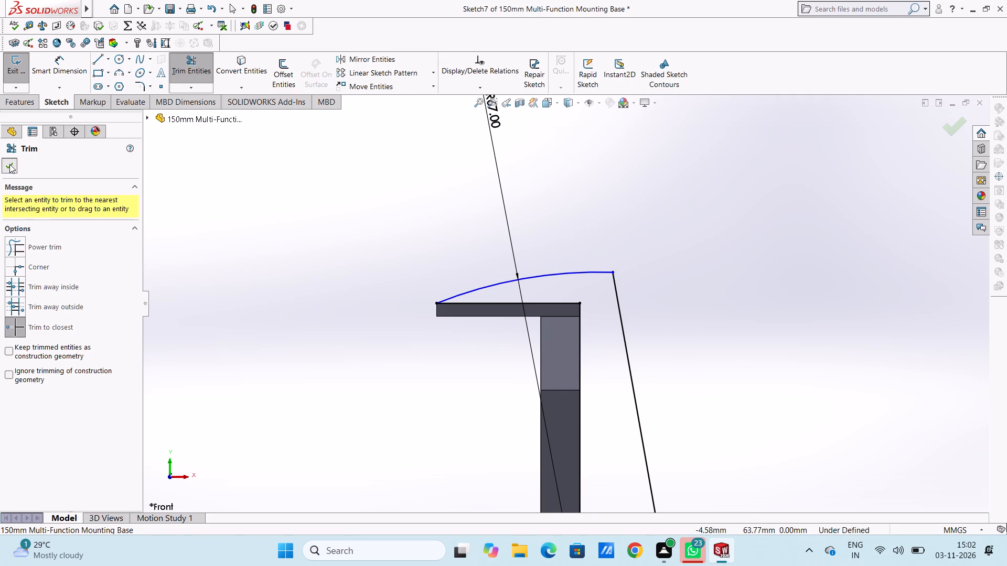
click(334, 248)
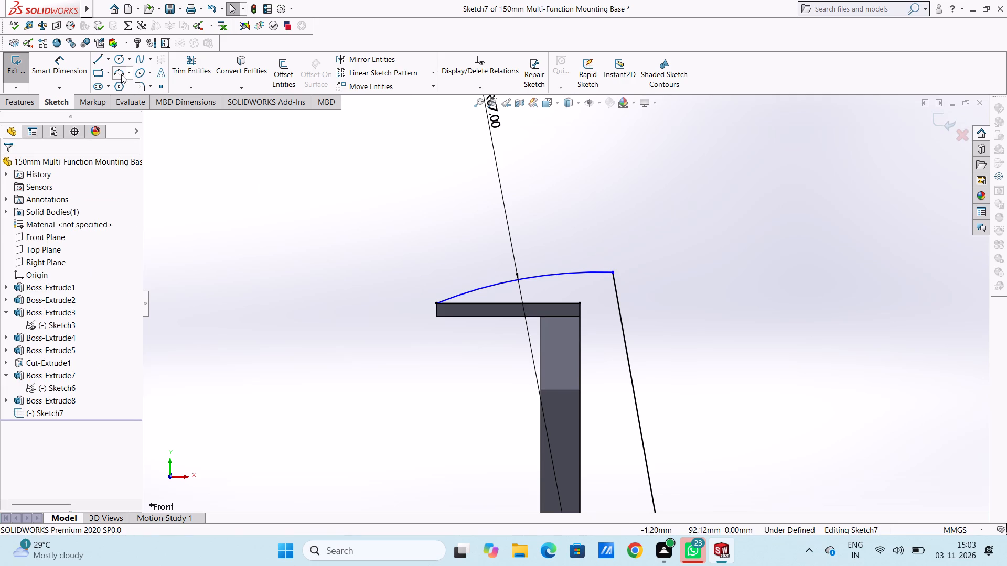
Draw a three-point arc of radius 6 mm across the outer top corner, from the 67 mm arc to the slanted line.
click(121, 74)
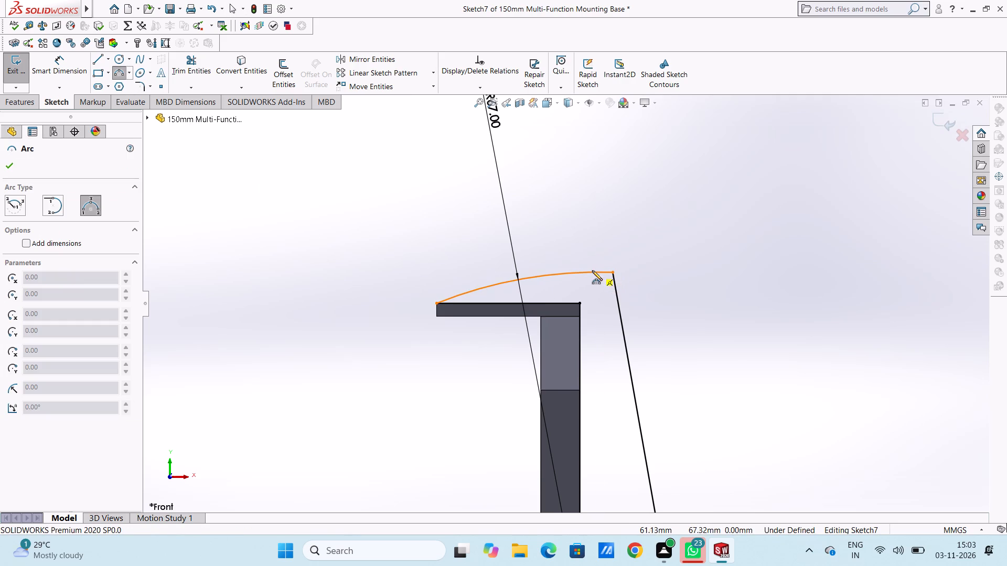
click(597, 274)
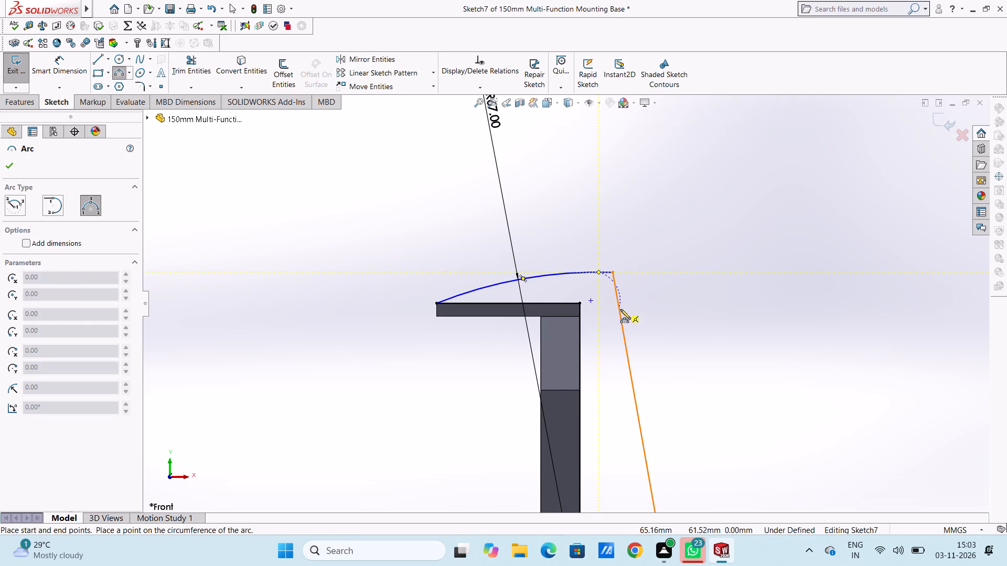
click(619, 313)
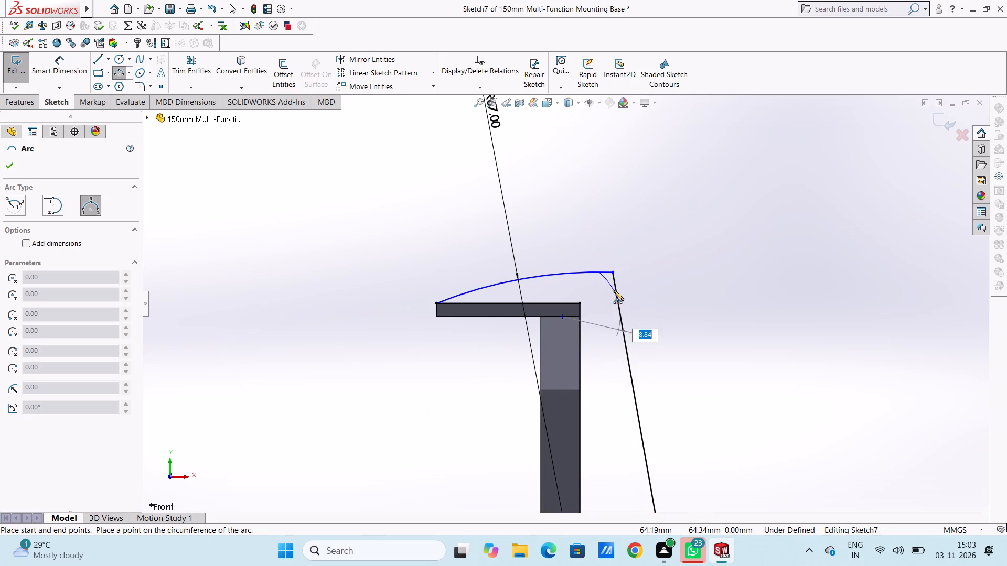
key(6)
key(Return)
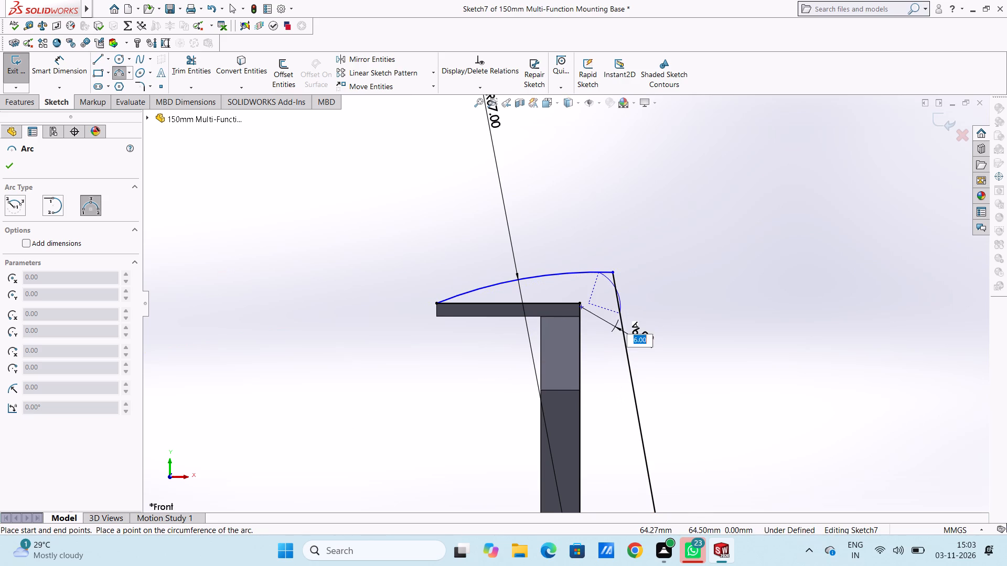
right_click(332, 227)
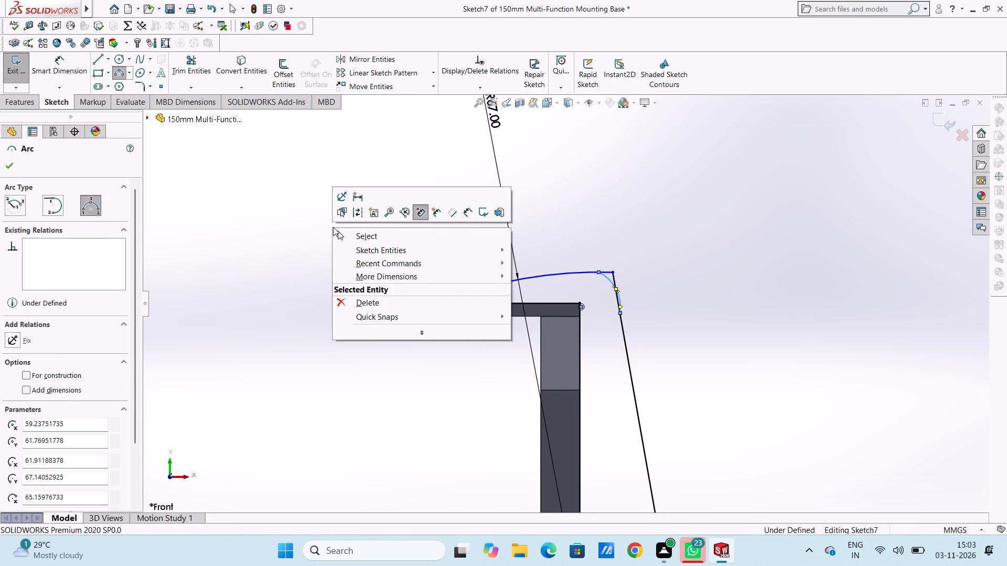
click(338, 238)
click(294, 250)
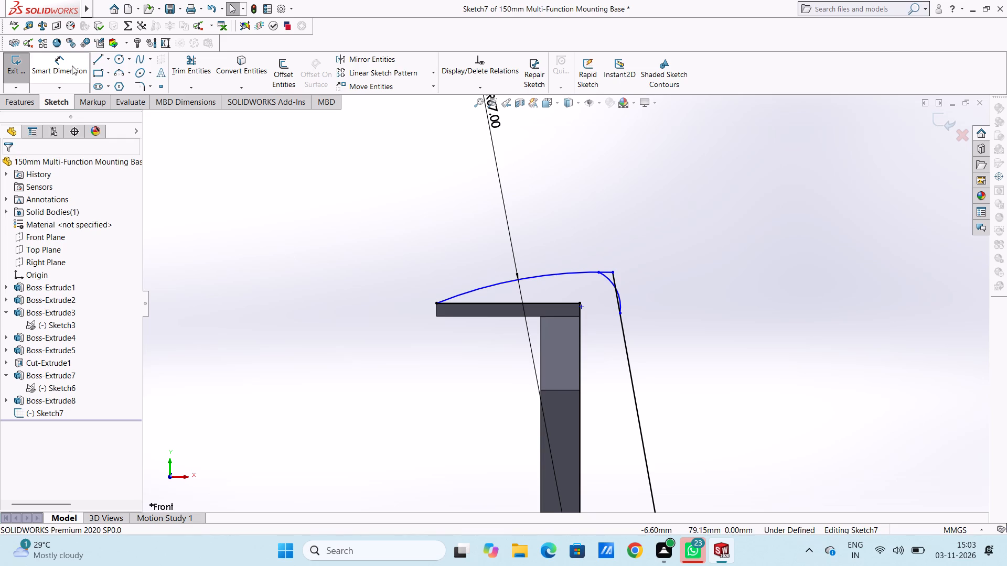
Add a 6 mm radius dimension to the small corner arc.
click(72, 65)
click(609, 278)
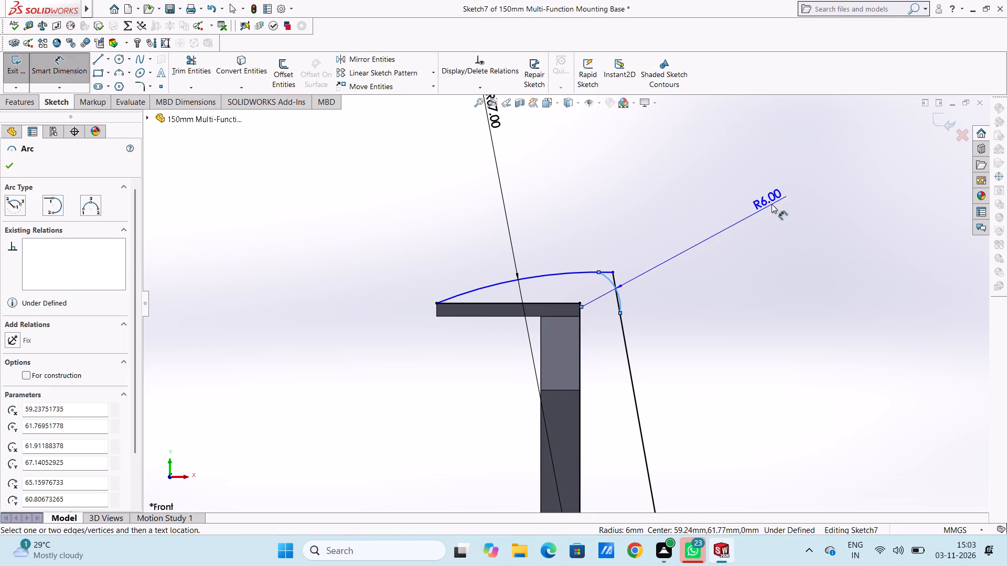
click(794, 190)
click(751, 173)
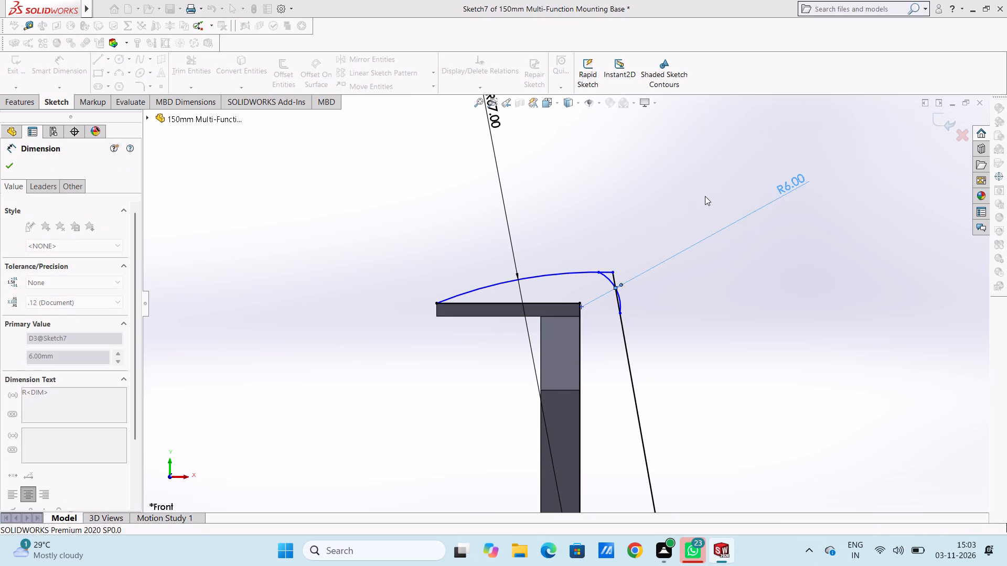
click(705, 196)
scroll(702, 197, up, 5)
scroll(574, 386, down, 1)
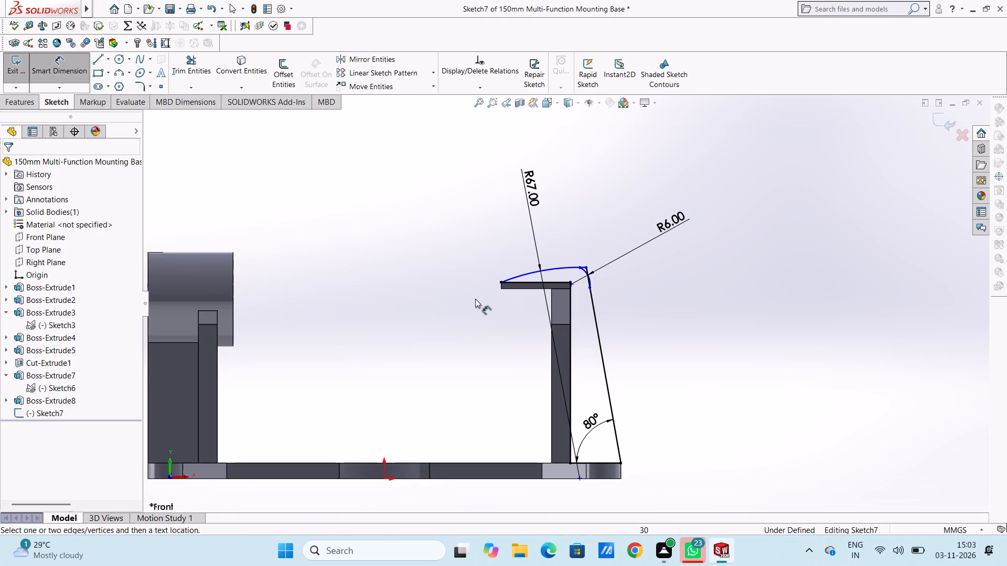
click(76, 75)
Make the 6 mm corner arc tangent to both the 67 mm arc and the slanted line.
scroll(577, 290, down, 2)
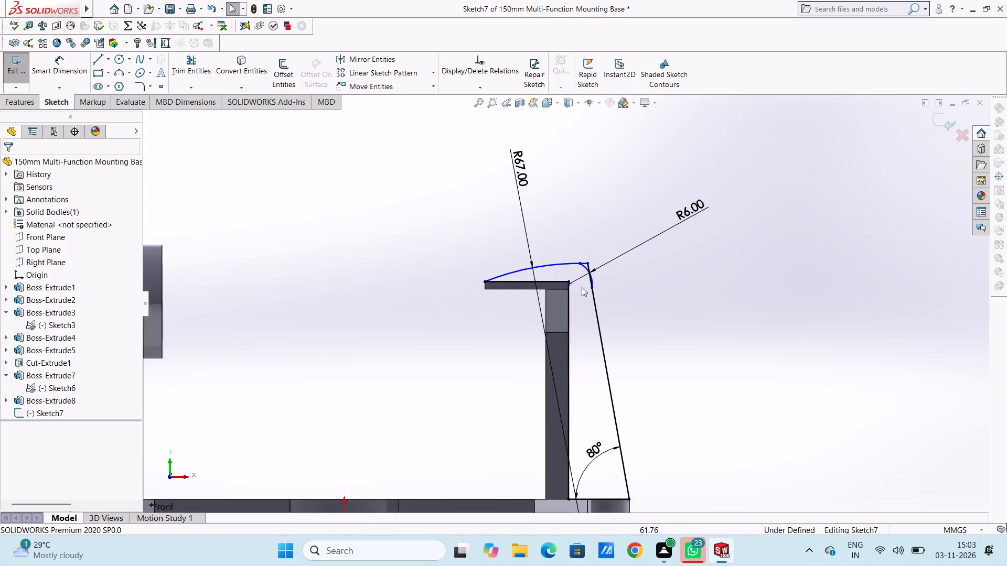
scroll(582, 287, down, 4)
click(567, 256)
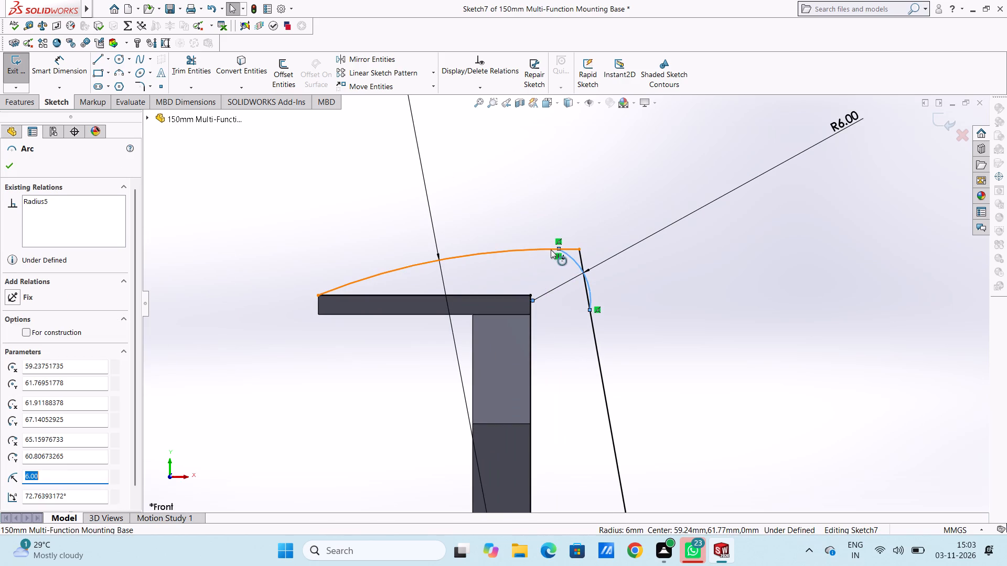
ctrl+click(550, 248)
click(9, 366)
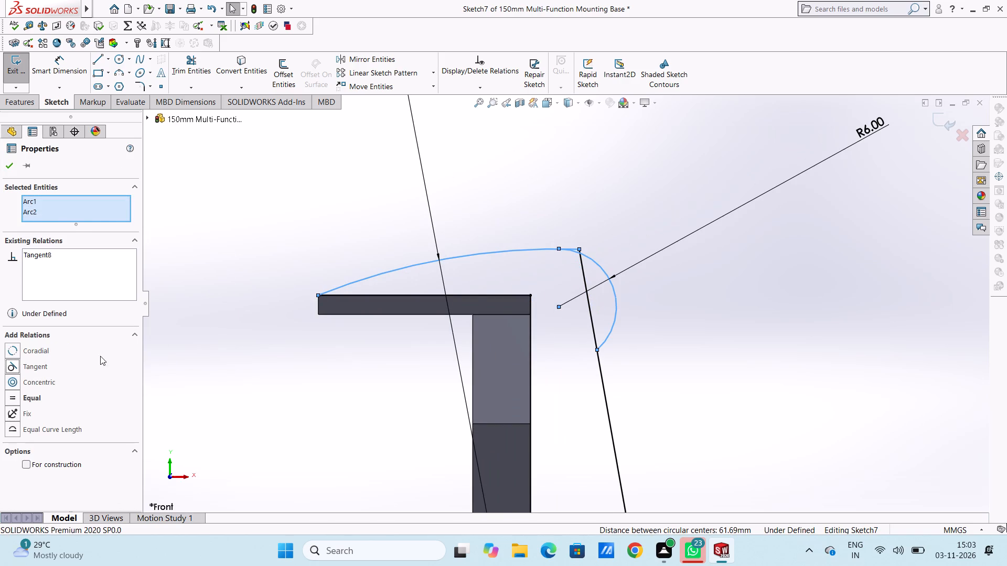
click(299, 229)
click(613, 331)
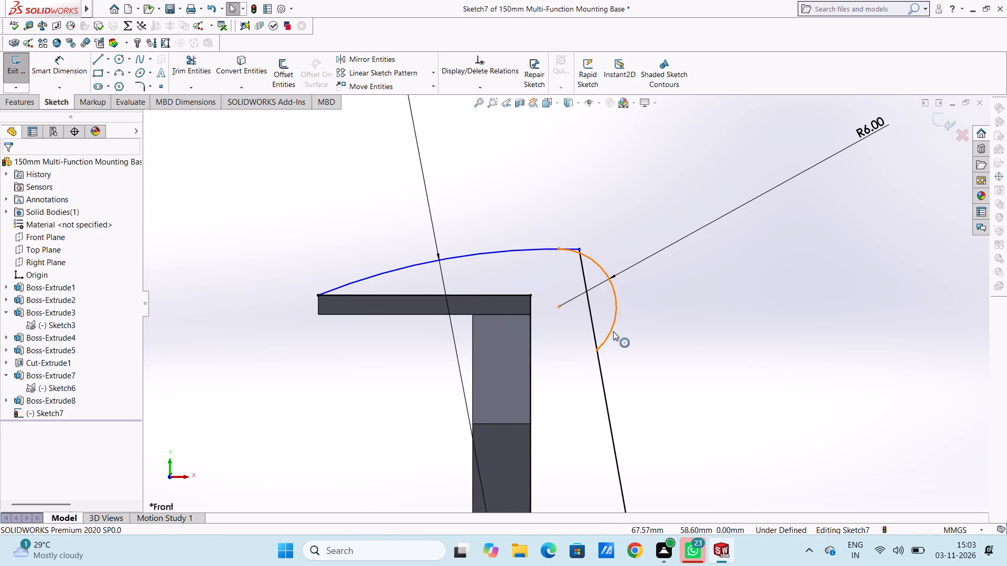
ctrl+click(595, 330)
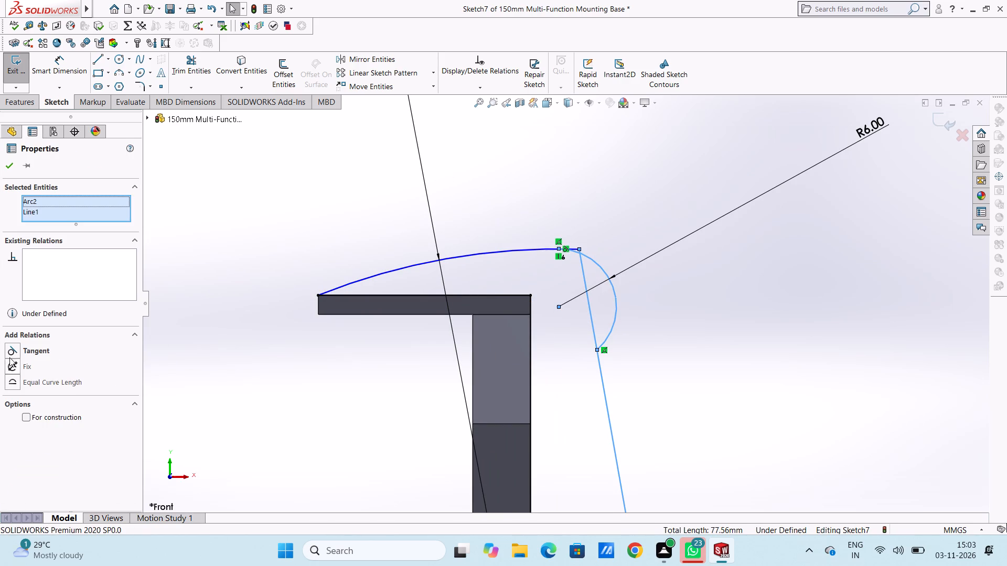
click(7, 346)
click(233, 269)
Trim the leftover ends of the 67 mm arc and the slanted line outside the 6 mm corner arc.
scroll(252, 270, up, 4)
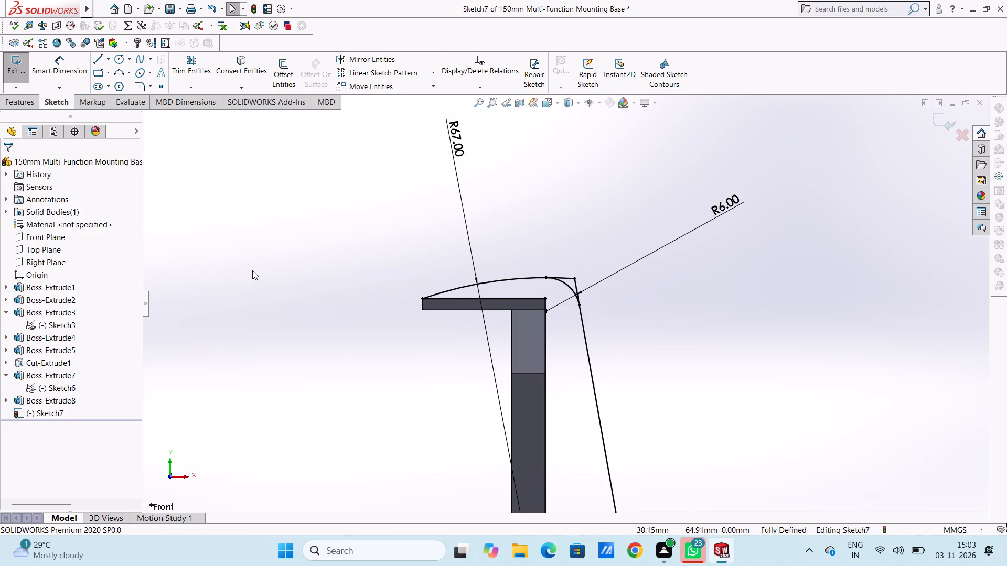
scroll(256, 311, up, 3)
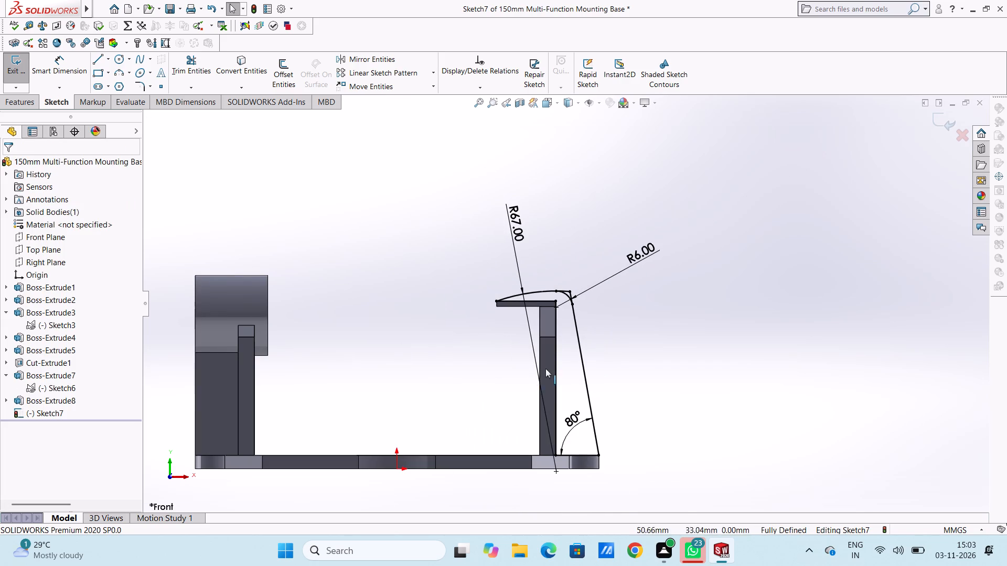
click(196, 66)
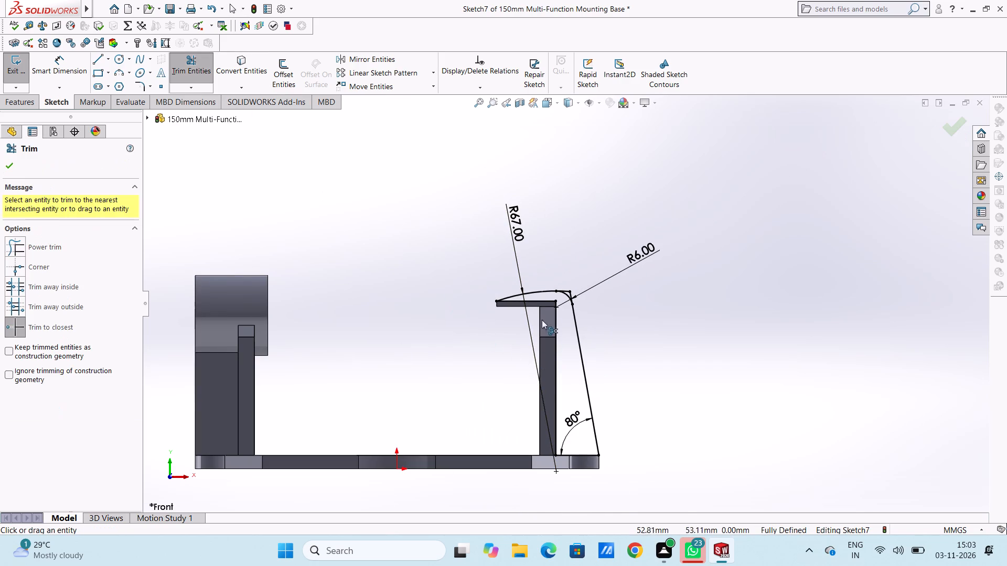
scroll(547, 312, down, 6)
scroll(614, 235, down, 5)
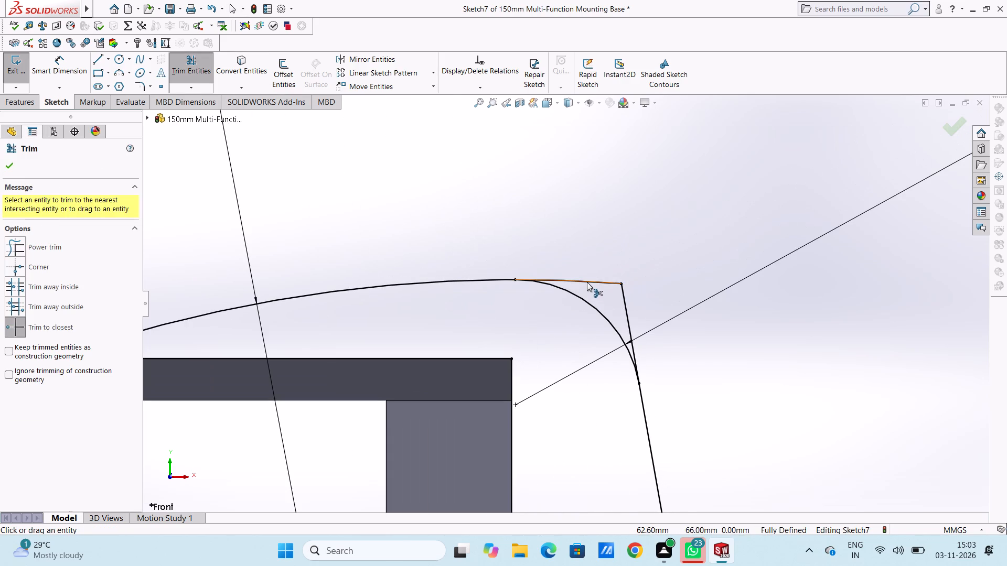
click(587, 281)
click(627, 308)
scroll(627, 308, up, 14)
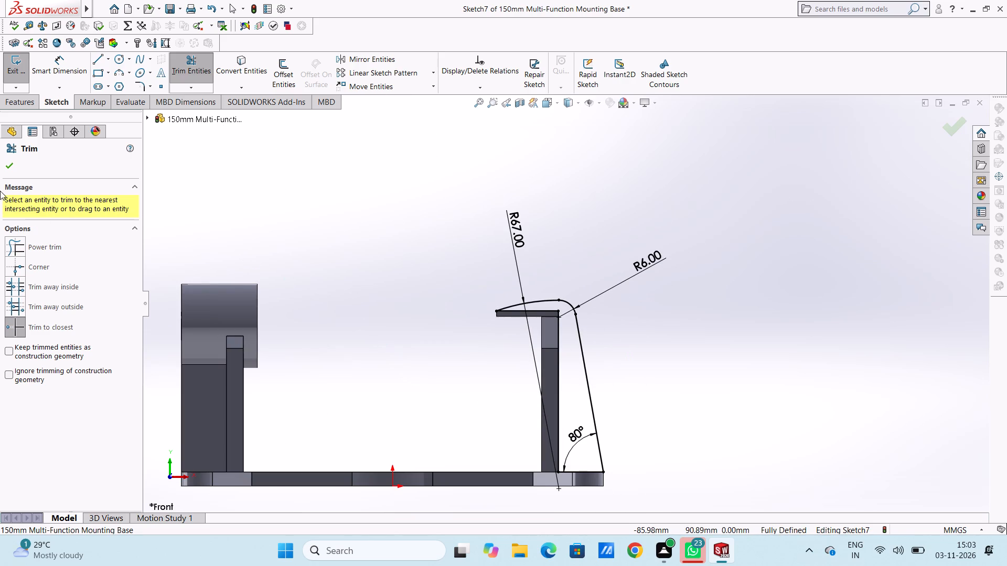
click(12, 166)
click(232, 218)
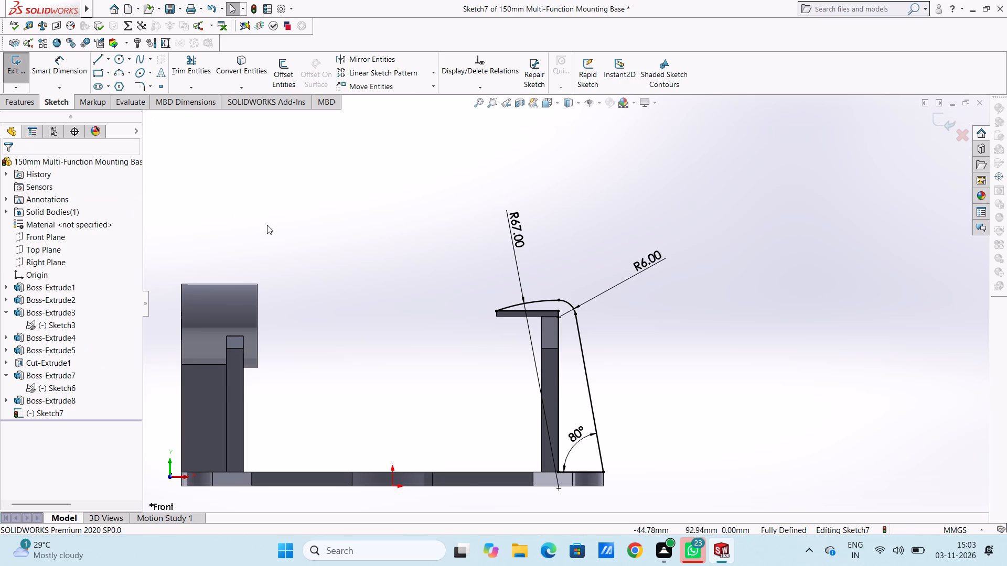
Set up a boss extrude of the closed rib profile with a Mid Plane end condition and a 12 mm depth, inspecting its preview.
click(33, 99)
click(24, 78)
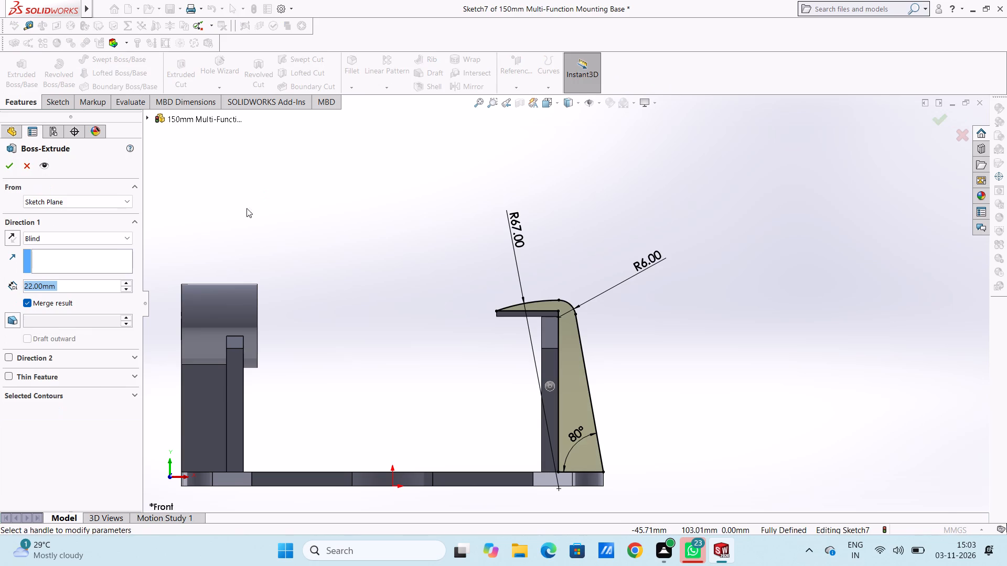
click(80, 238)
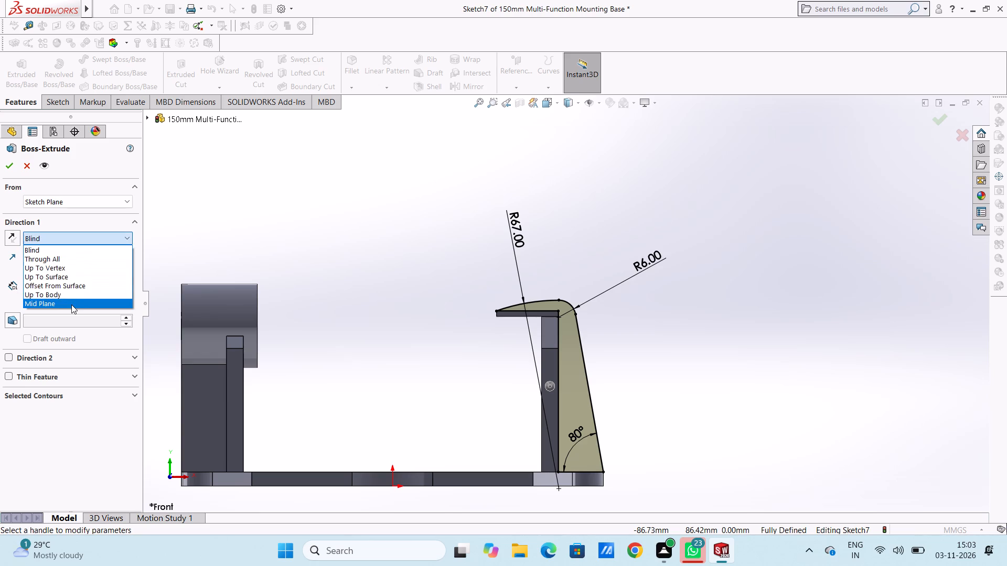
click(71, 304)
text(12)
key(Return)
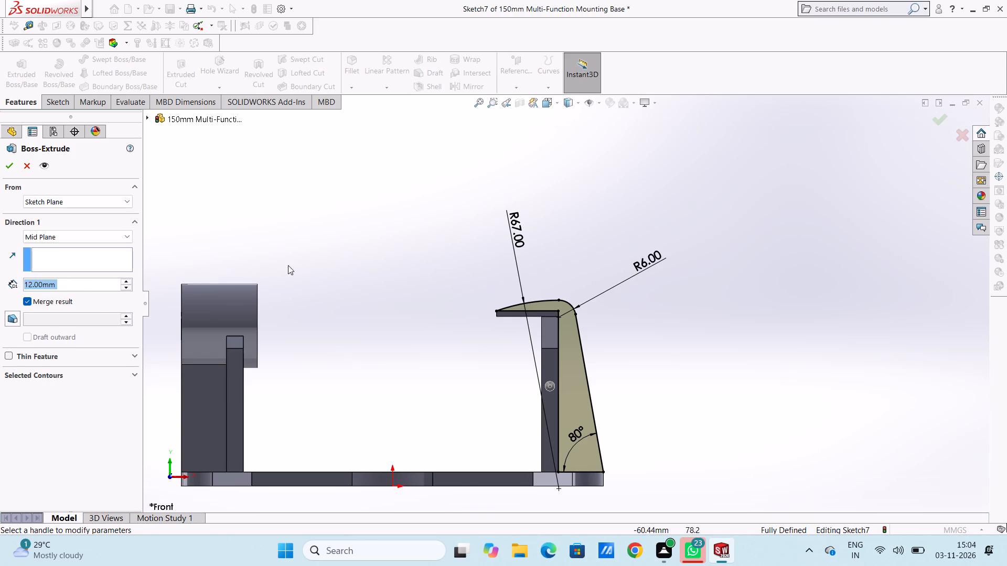
middle_drag(425, 219, 383, 346)
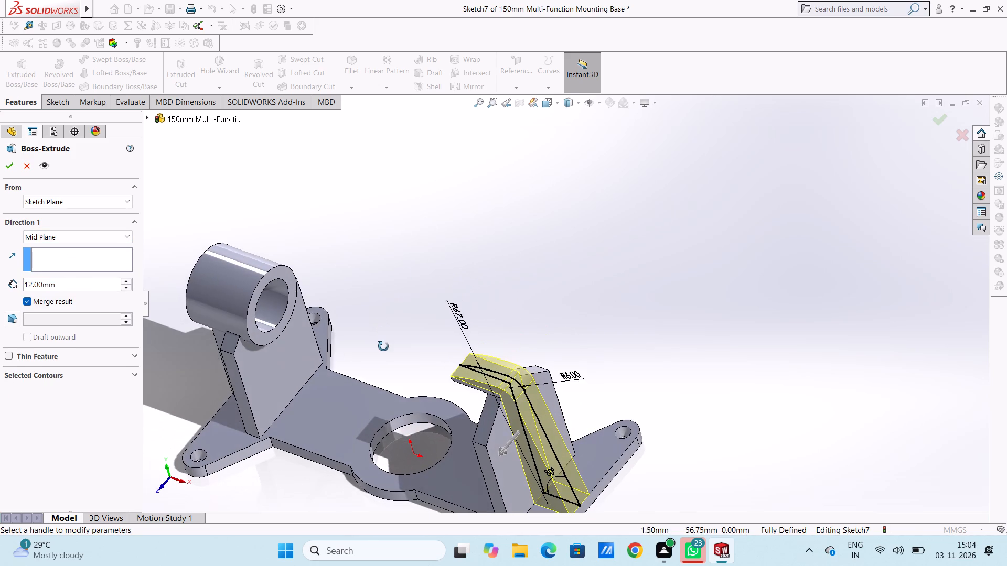
middle_drag(383, 346, 391, 350)
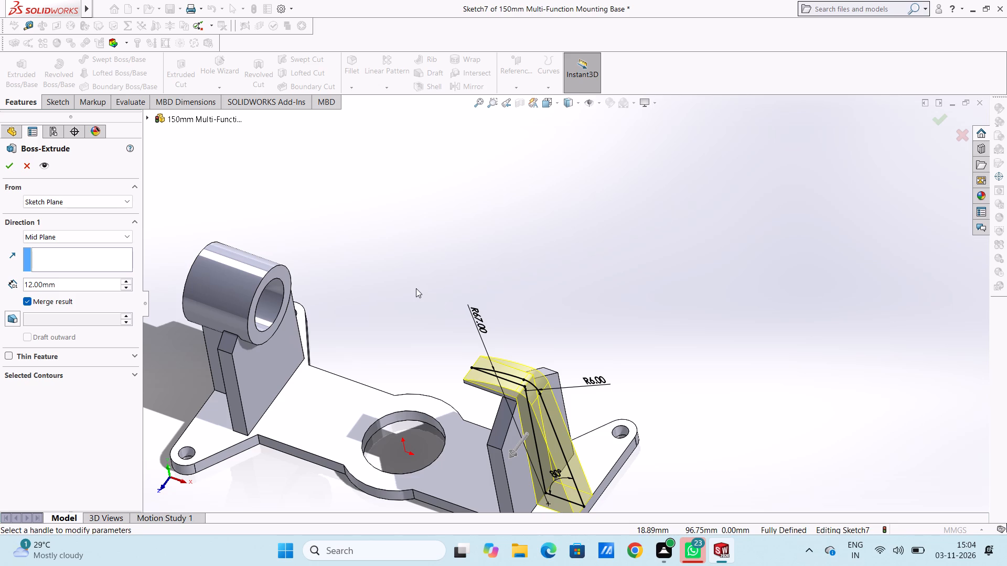
Set the rib's Mid Plane extrude depth to 4 mm and complete the feature.
click(91, 285)
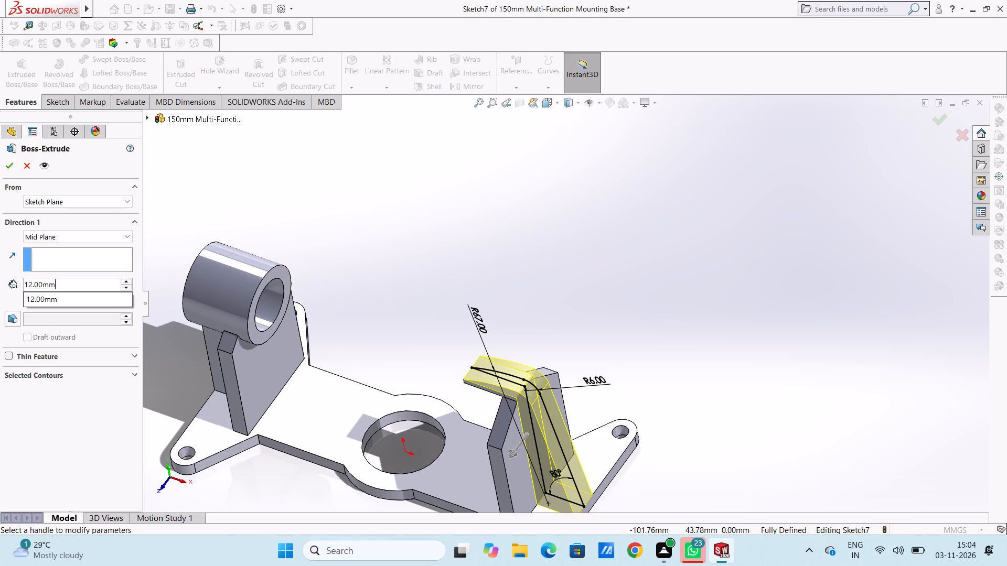
double_click(91, 285)
key(4)
key(Return)
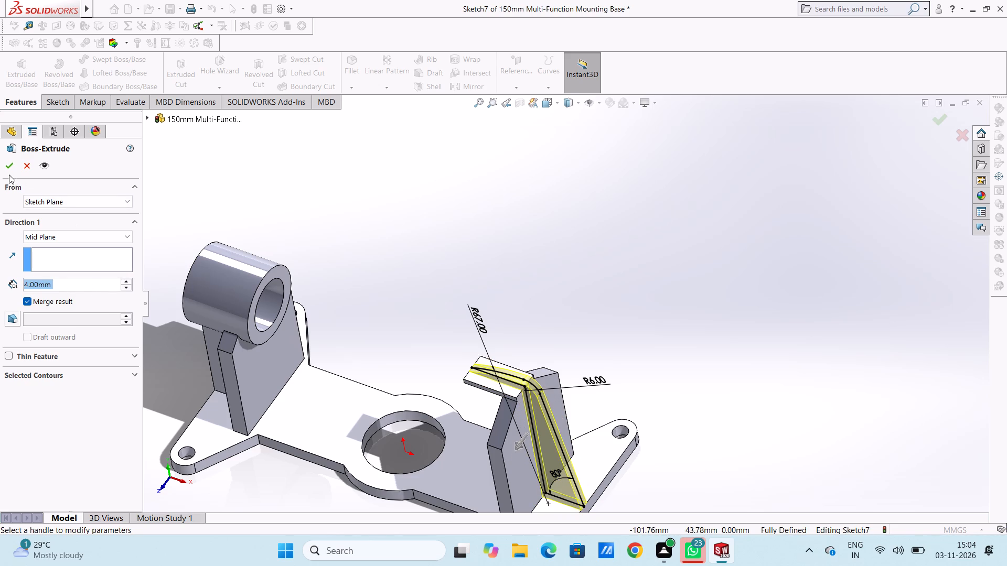
click(8, 167)
click(435, 236)
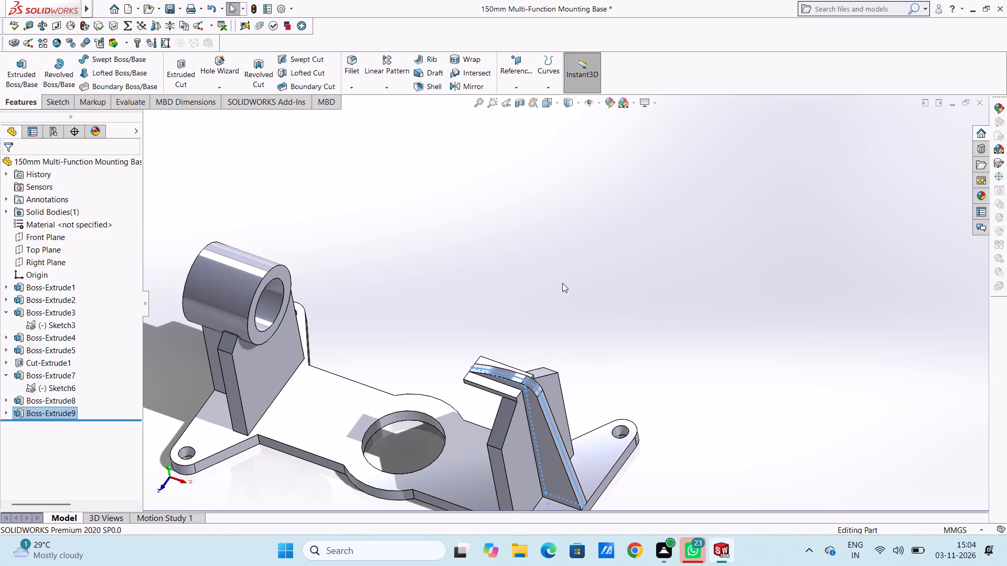
Examine the extruded rib, its overhanging tip and the rest of the mounting base from several directions.
scroll(562, 283, up, 4)
middle_drag(601, 337, 524, 274)
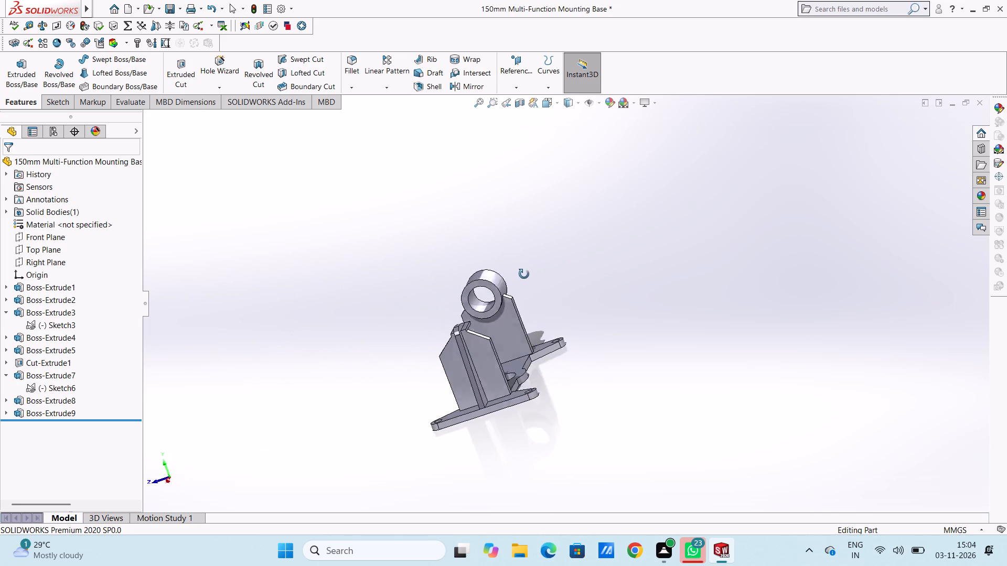
middle_drag(524, 274, 692, 312)
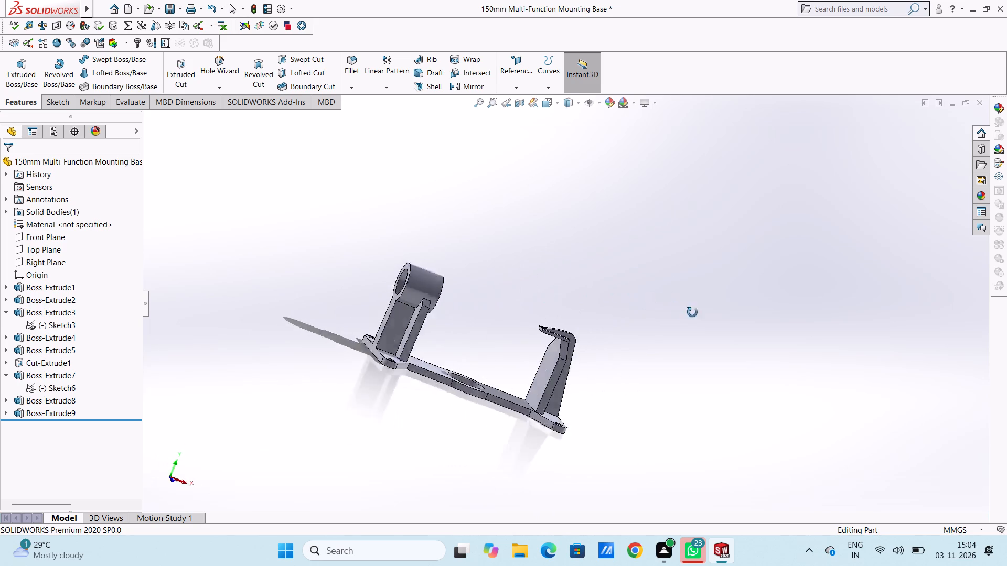
middle_drag(692, 312, 702, 333)
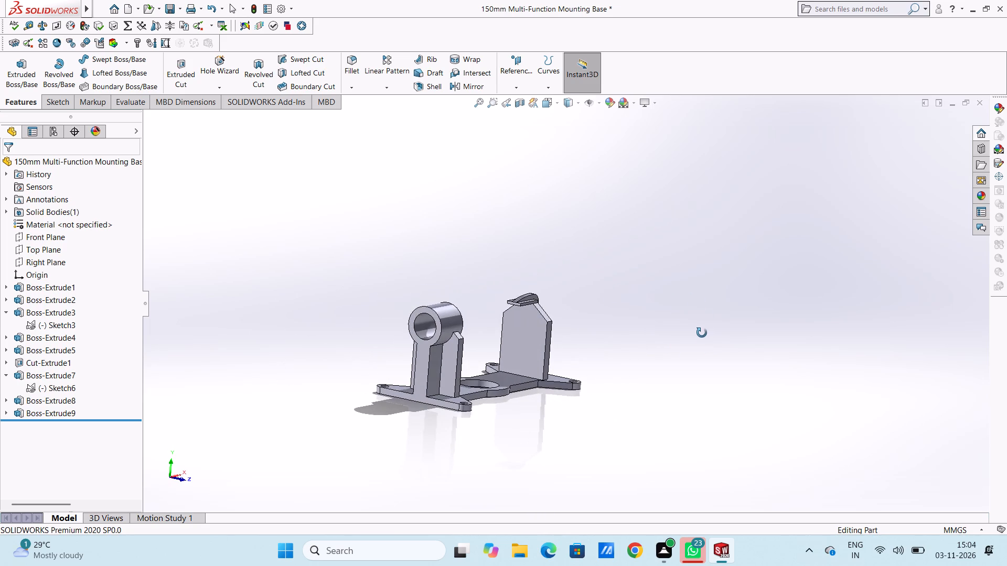
middle_drag(702, 333, 661, 314)
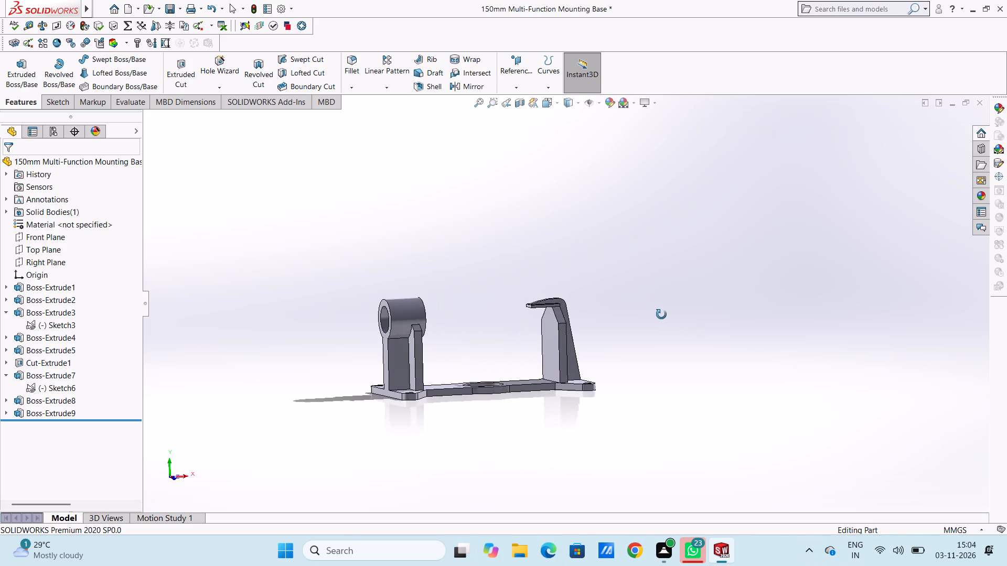
middle_drag(661, 314, 637, 339)
middle_drag(629, 356, 633, 441)
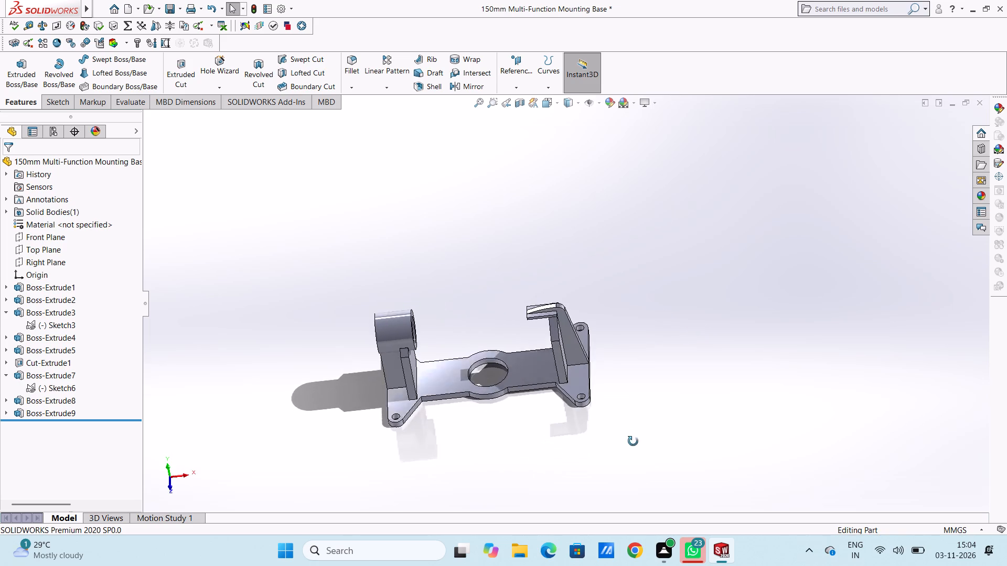
middle_drag(633, 441, 634, 442)
middle_drag(633, 297, 644, 359)
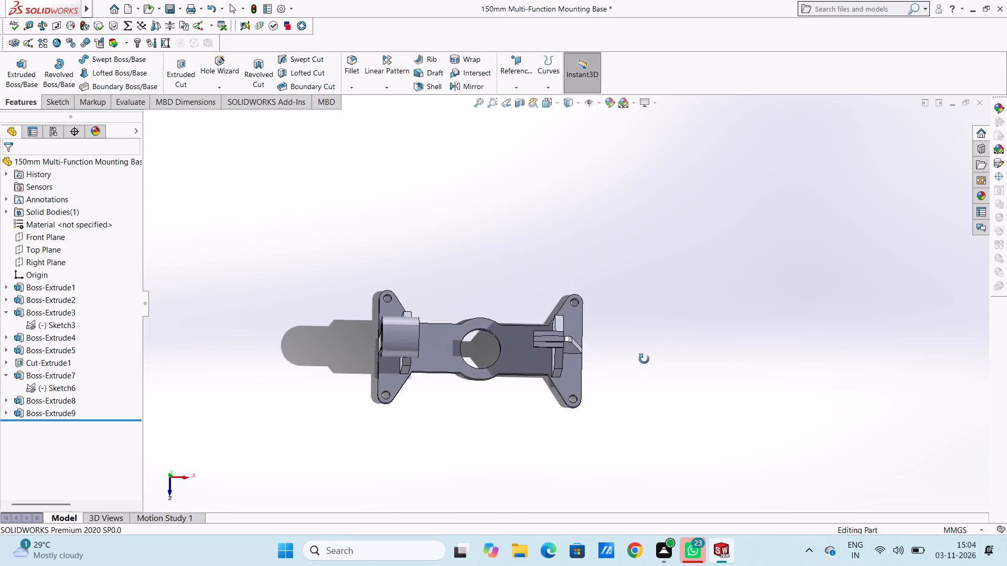
middle_drag(644, 359, 643, 330)
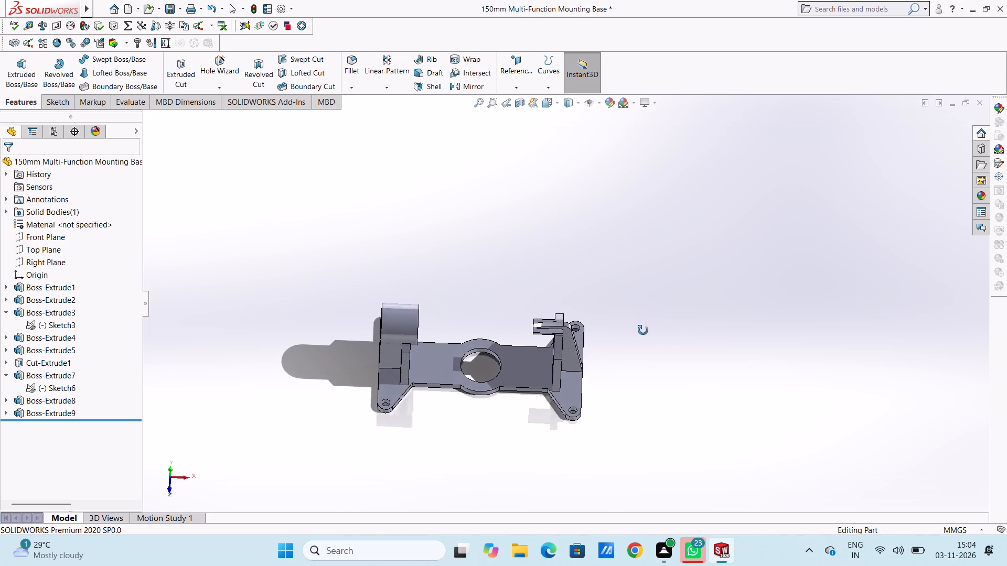
middle_drag(643, 330, 646, 411)
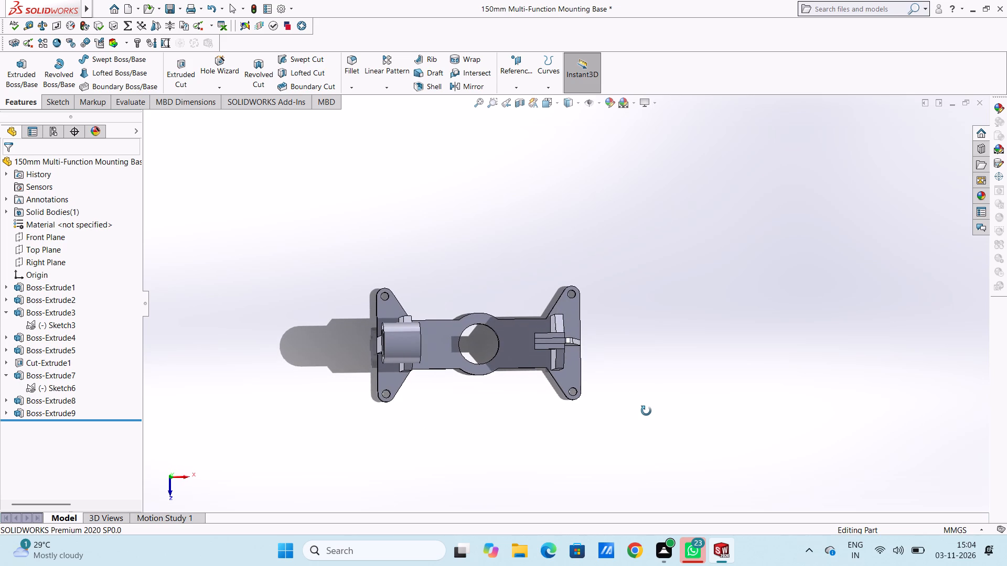
middle_drag(646, 411, 642, 252)
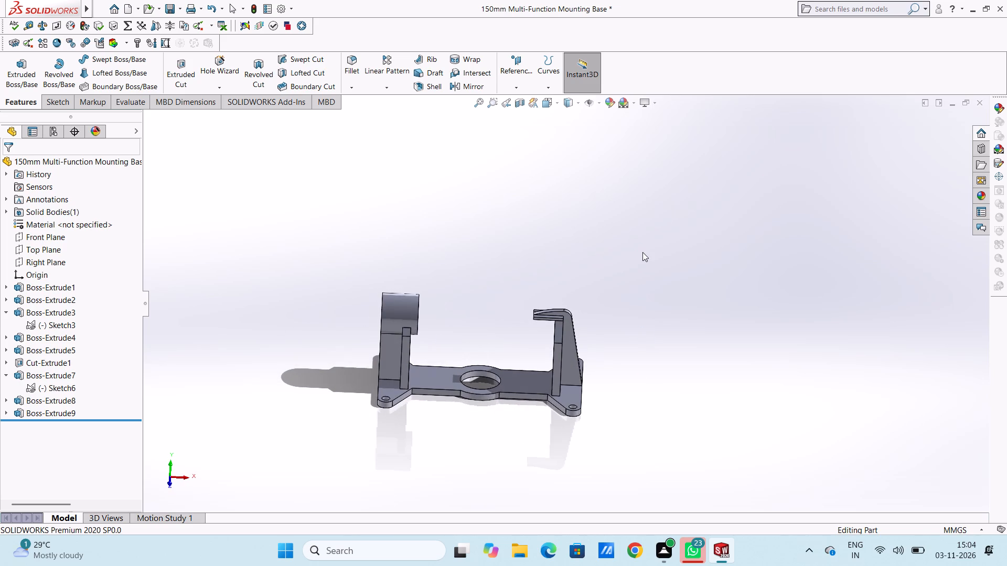
Open a new sketch on the Front Plane, viewed from the front.
key(ctrl+1)
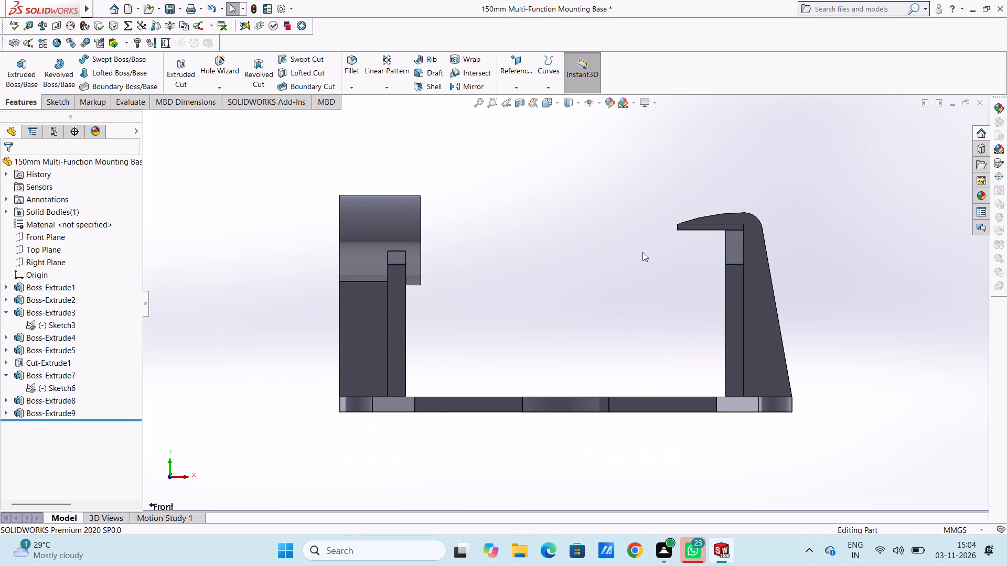
click(45, 236)
click(54, 222)
click(590, 265)
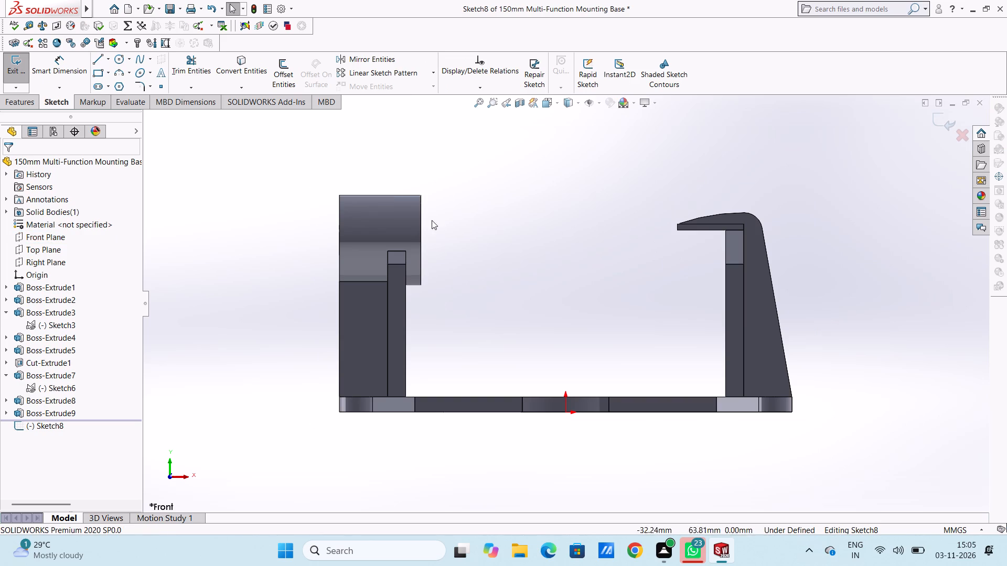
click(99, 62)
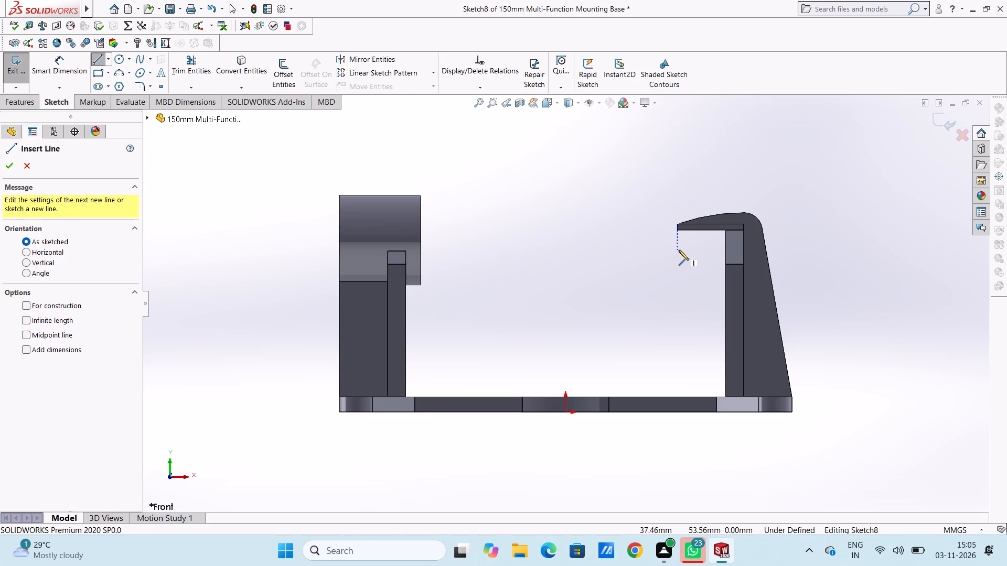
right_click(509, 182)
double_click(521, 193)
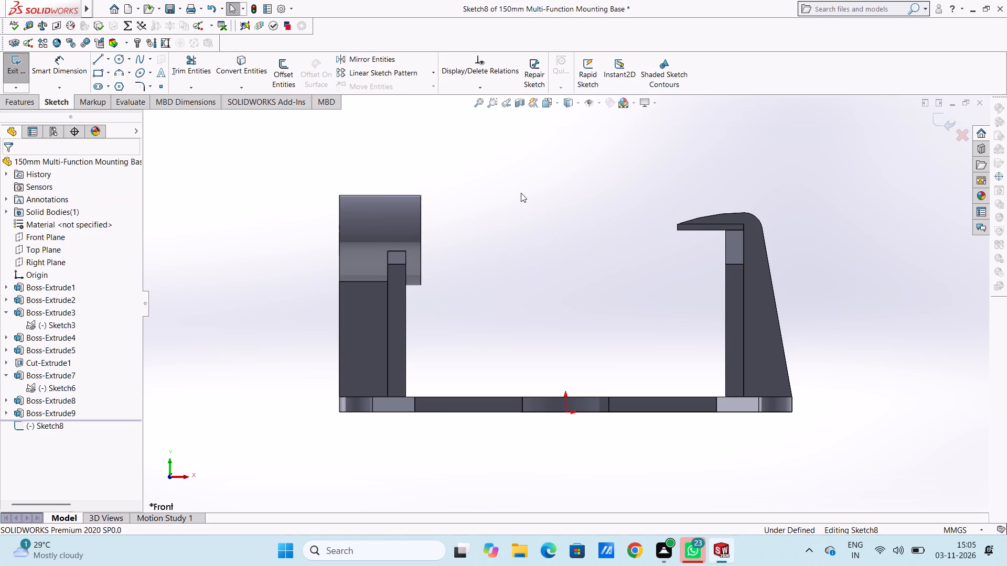
Begin a centre-point circle in the Front Plane sketch near the overhanging tip of the ribbed bracket.
click(117, 59)
scroll(700, 228, down, 4)
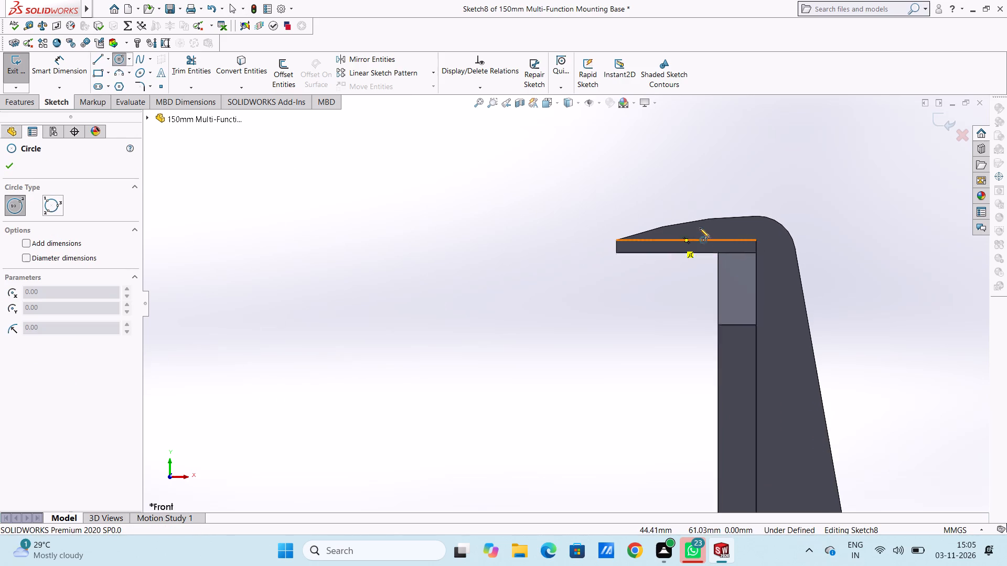
scroll(700, 228, down, 1)
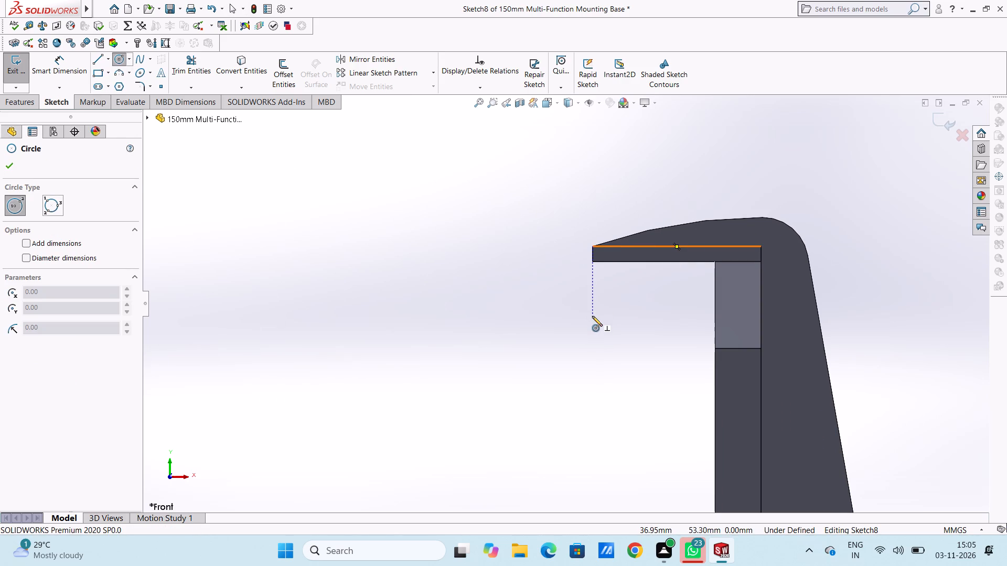
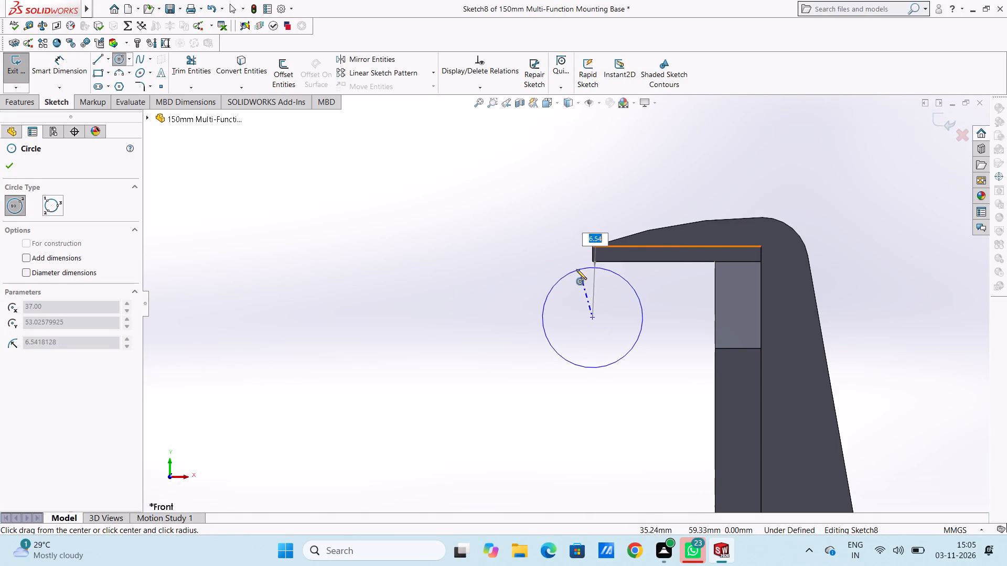
Complete the centre-point circle below the ribbed bracket's overhanging tip with a radius of 9 mm.
key(9)
key(Return)
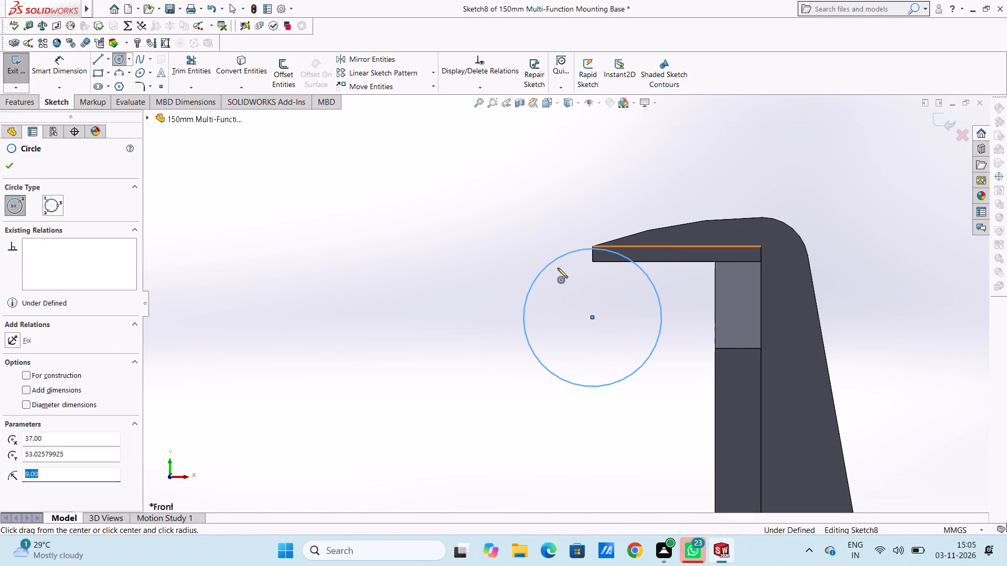
right_click(417, 174)
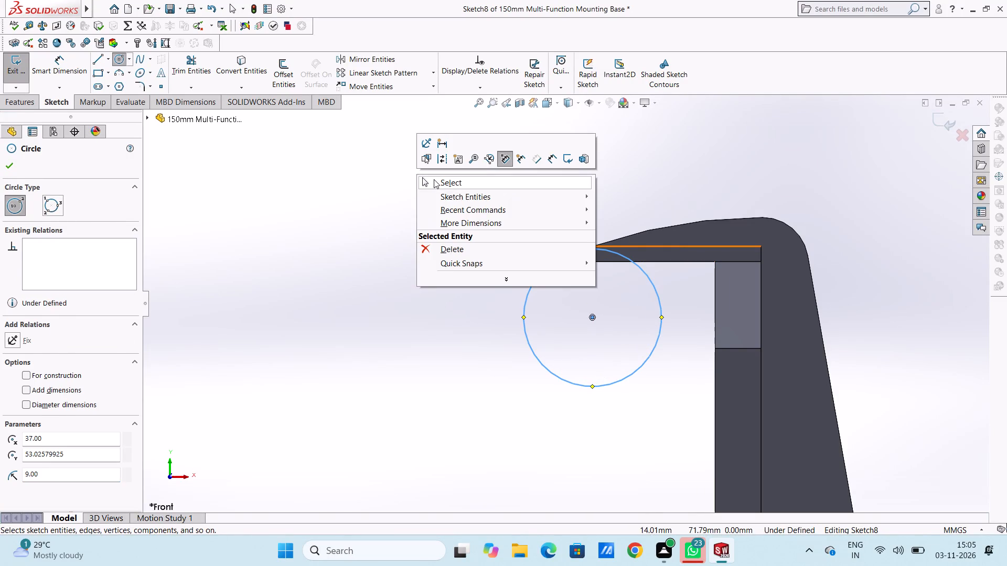
click(434, 179)
click(434, 183)
Dimension the circle below the overhanging tip with a diameter of 18 mm.
scroll(434, 210, up, 5)
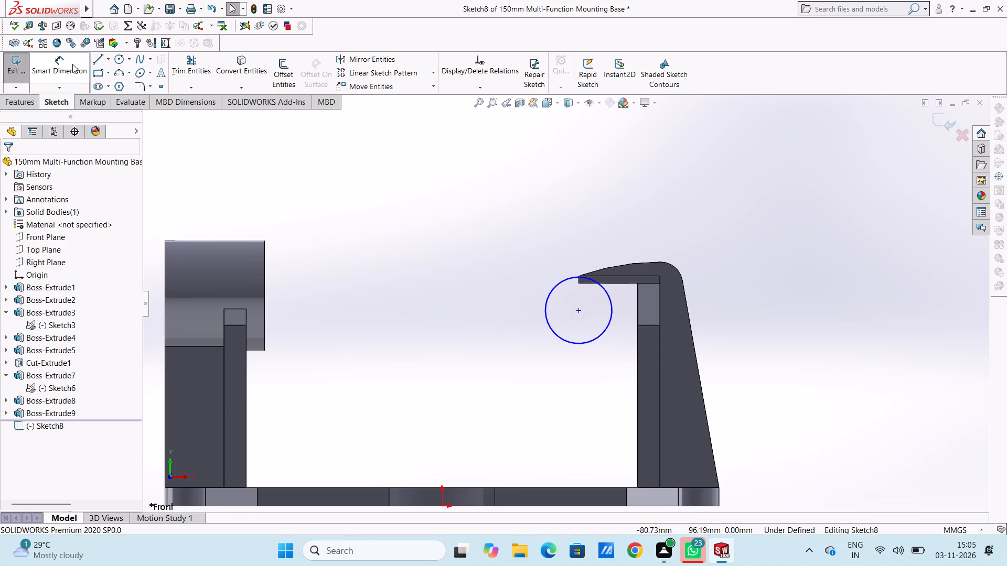
click(72, 63)
click(547, 306)
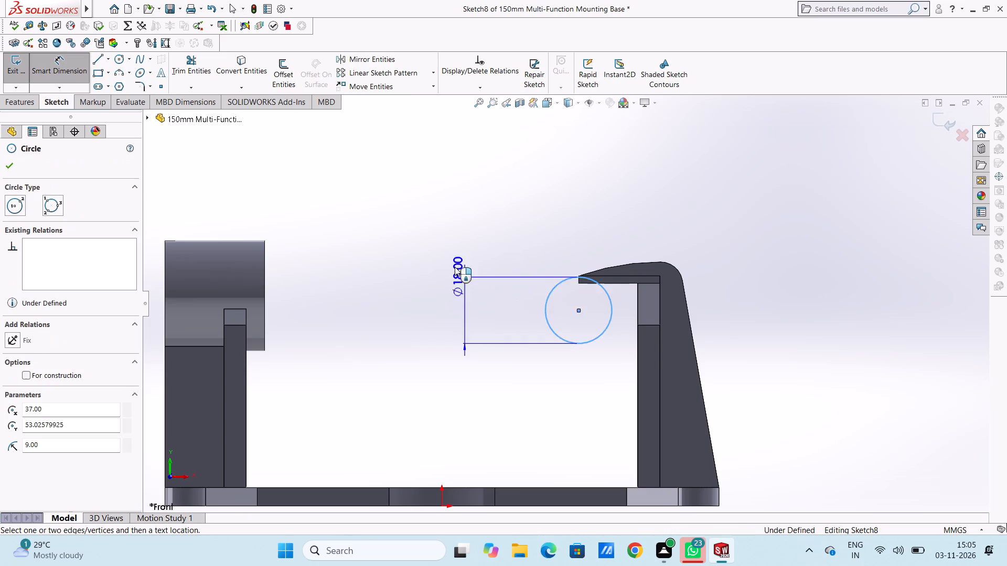
scroll(454, 266, up, 4)
click(411, 213)
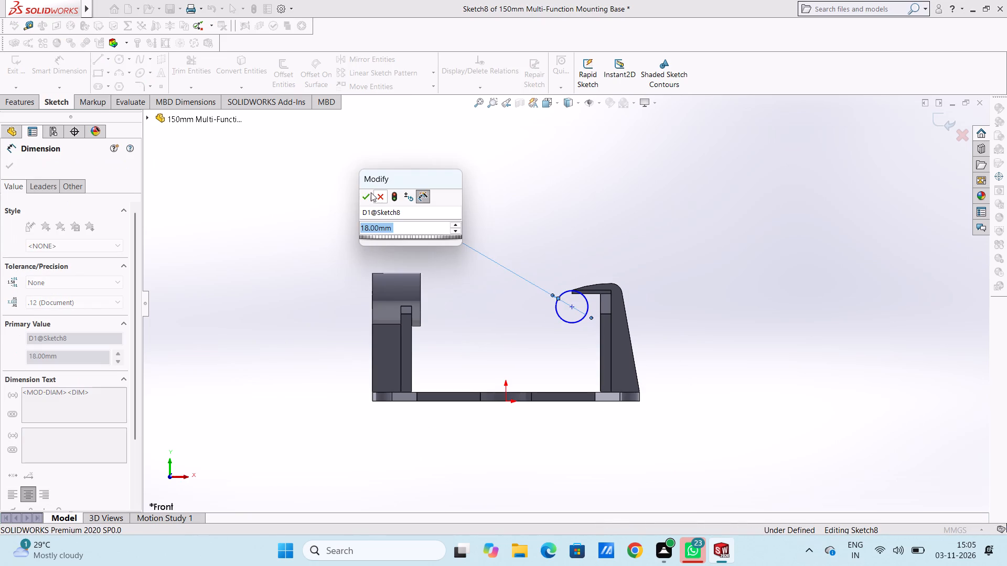
click(361, 192)
click(356, 194)
scroll(545, 259, down, 4)
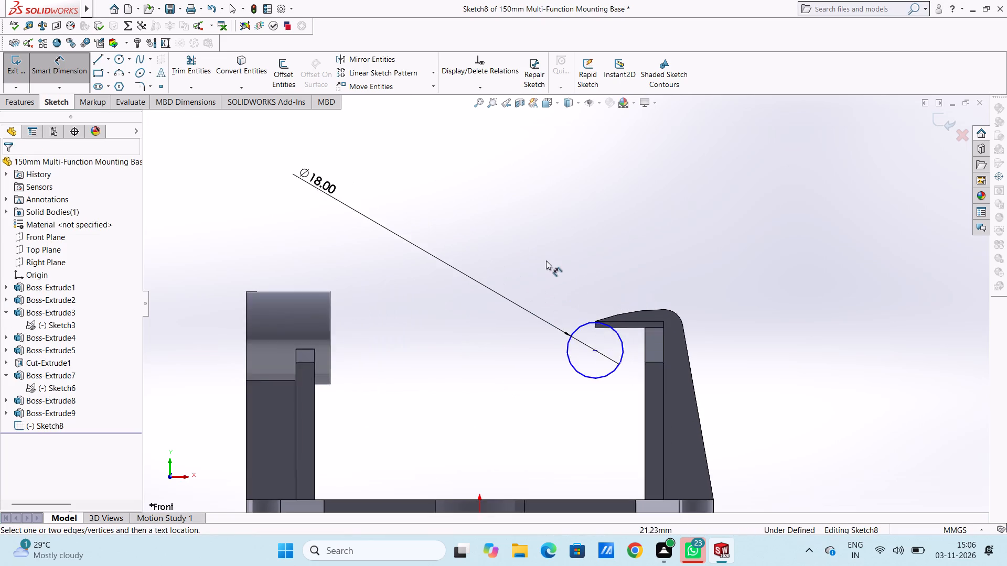
click(67, 64)
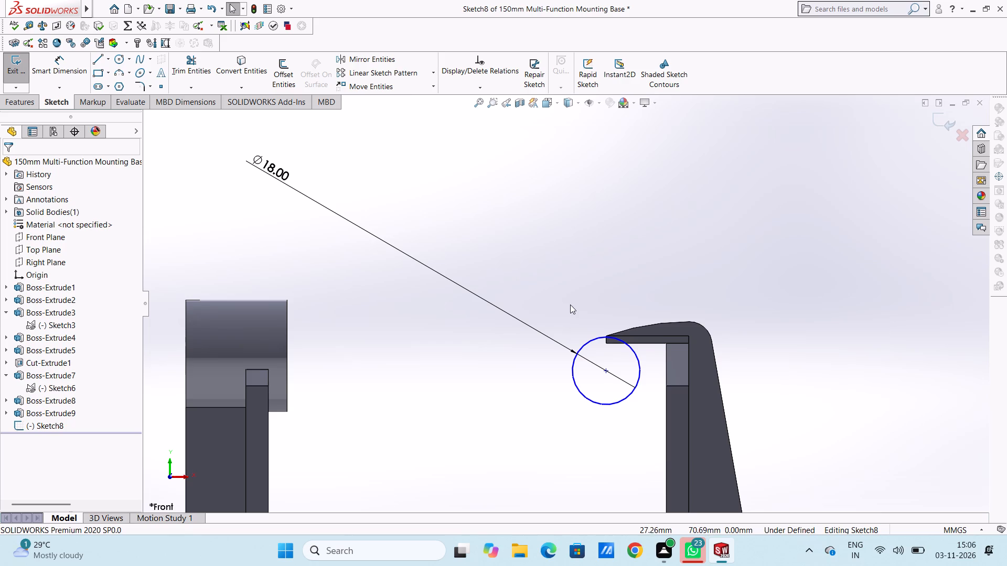
Make the 18 mm circle tangent to the underside edge of the bracket's overhang.
scroll(611, 338, down, 4)
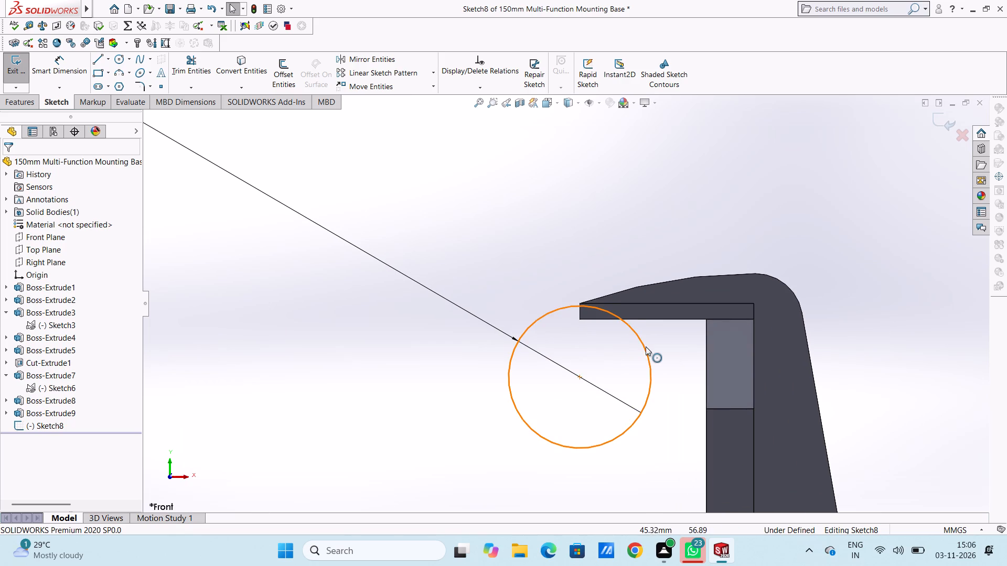
click(646, 346)
ctrl+click(604, 320)
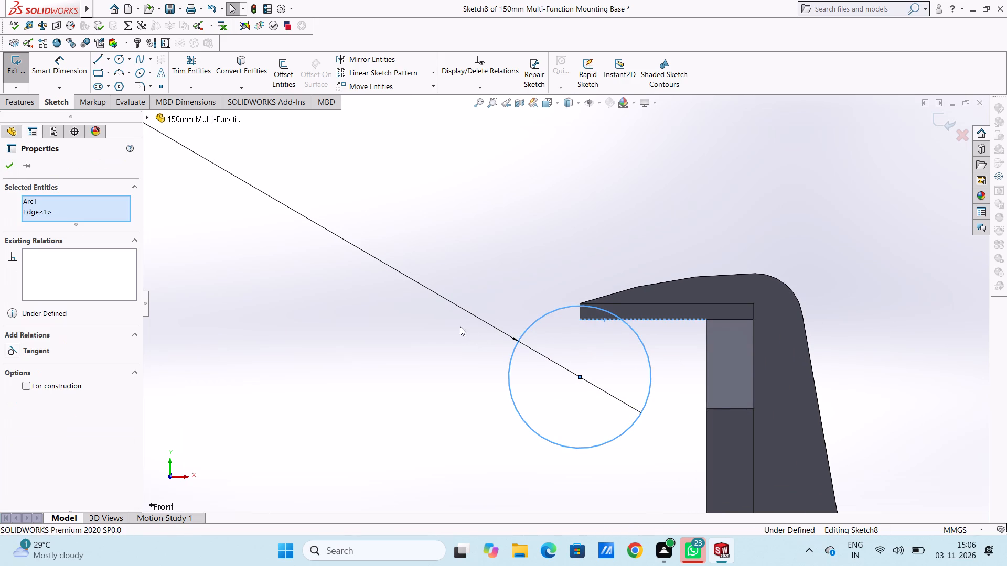
click(14, 350)
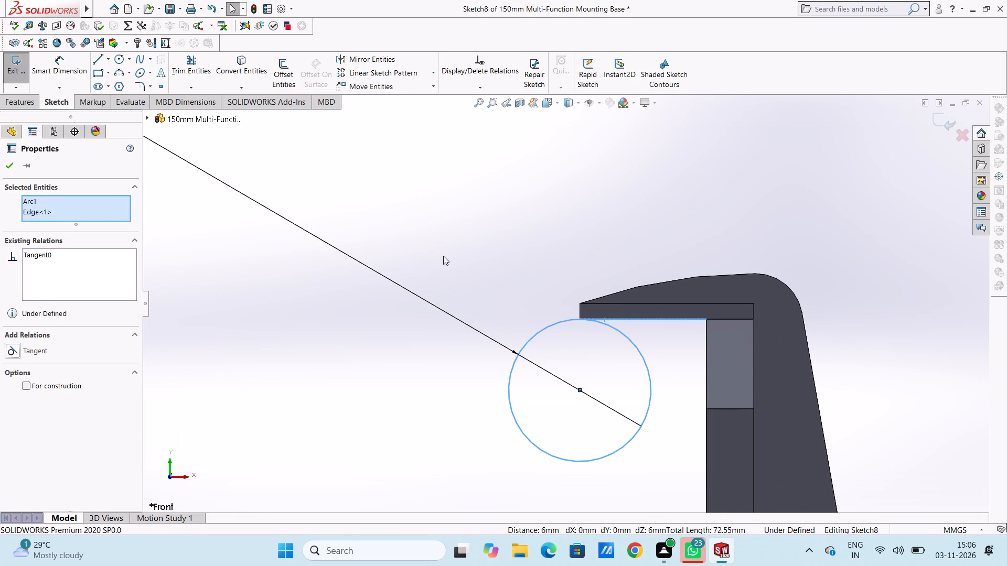
click(443, 256)
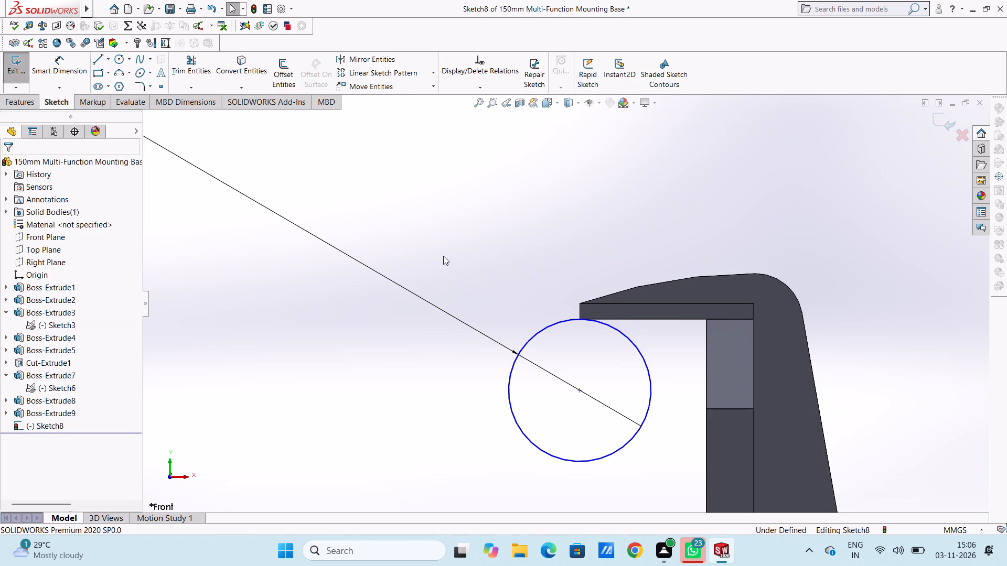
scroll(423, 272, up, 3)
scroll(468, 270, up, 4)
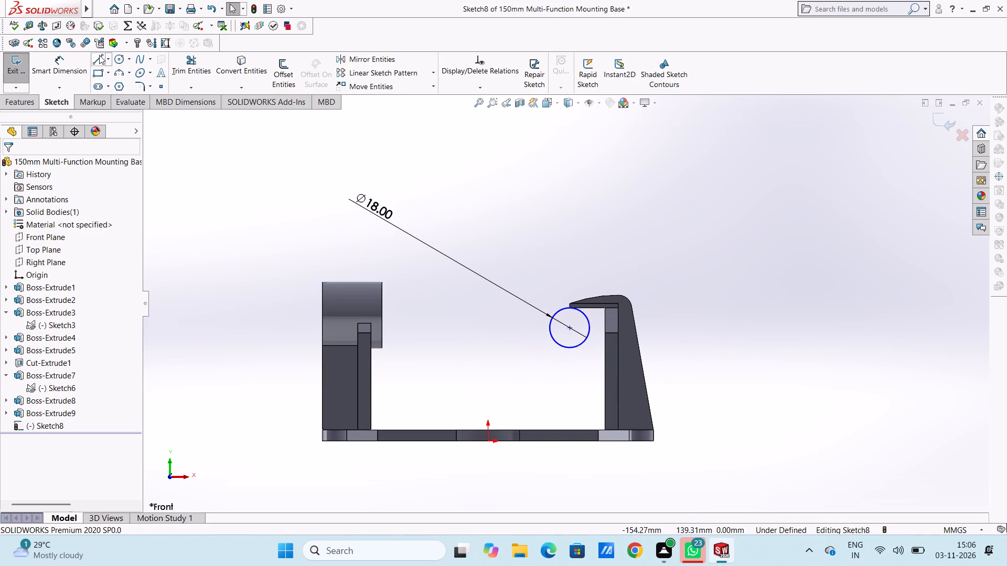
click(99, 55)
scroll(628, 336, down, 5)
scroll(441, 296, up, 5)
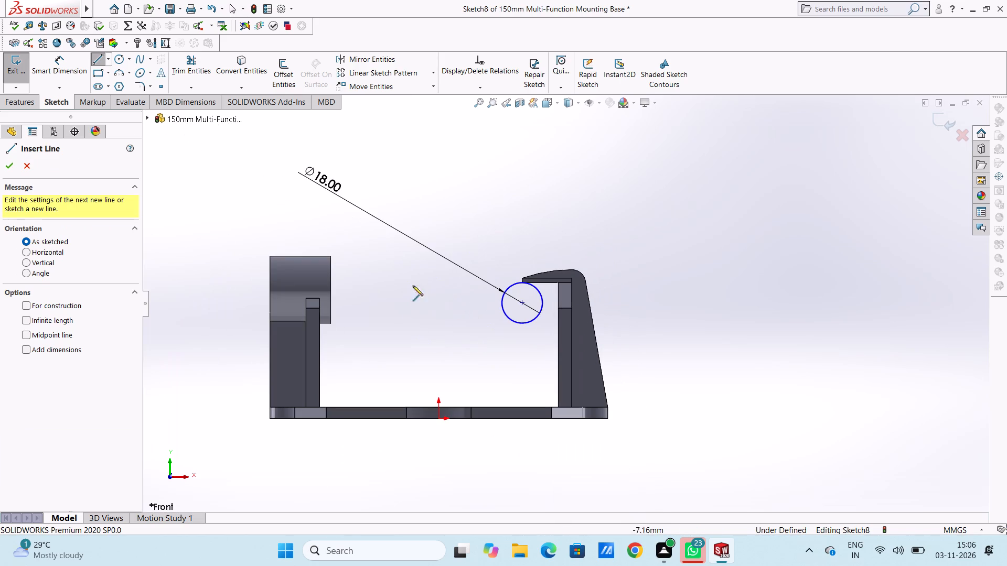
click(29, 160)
Dimension the horizontal distance from the circle's centre to the vertical edge where the bracket upright meets the rib as 22 mm.
click(57, 62)
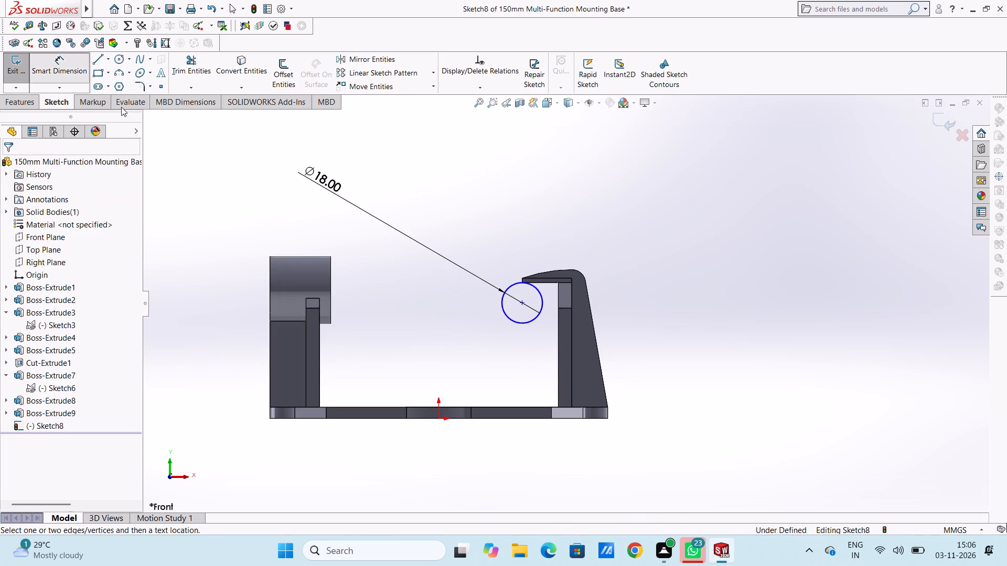
scroll(481, 372, down, 4)
click(588, 211)
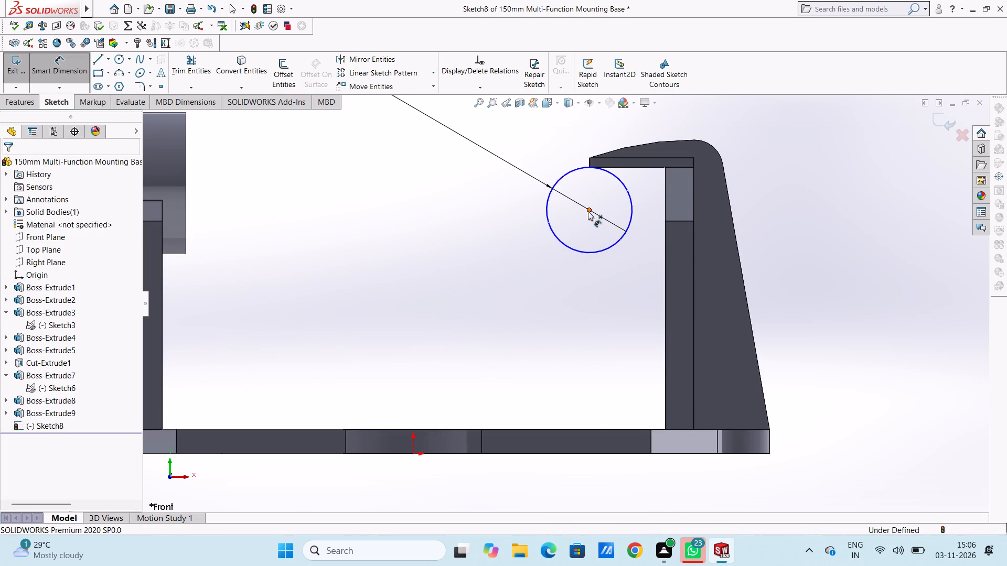
click(693, 200)
scroll(806, 231, up, 4)
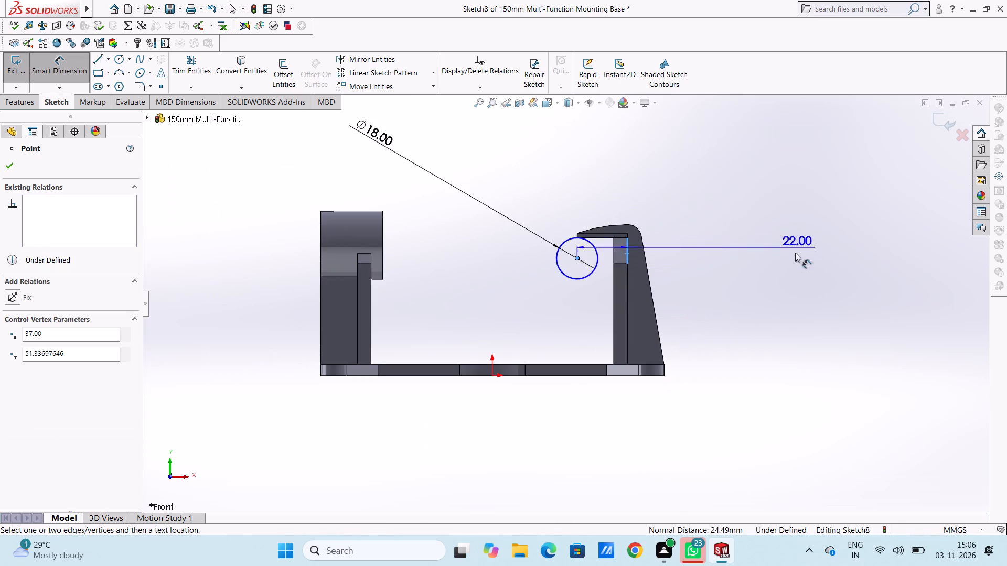
click(791, 279)
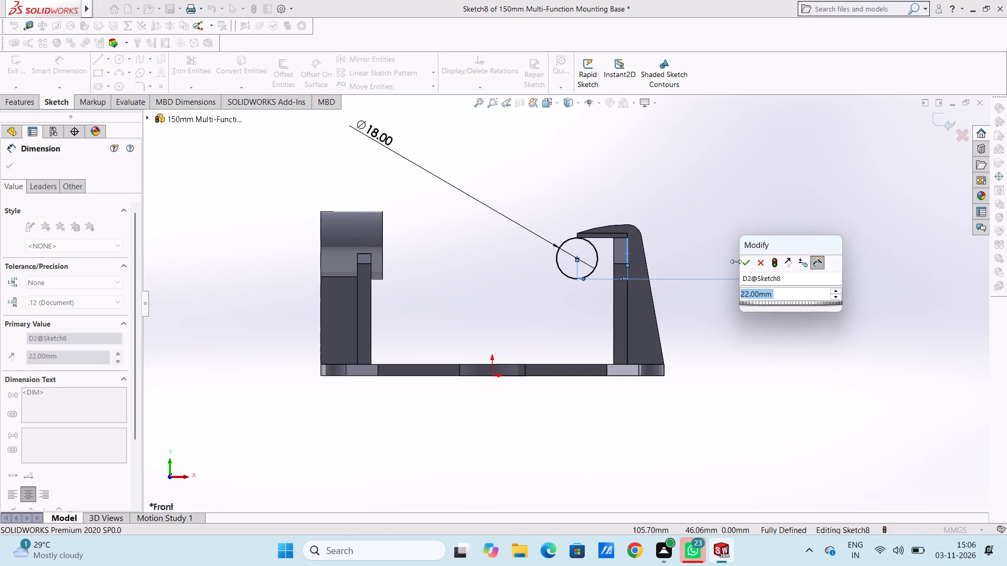
click(744, 261)
click(680, 226)
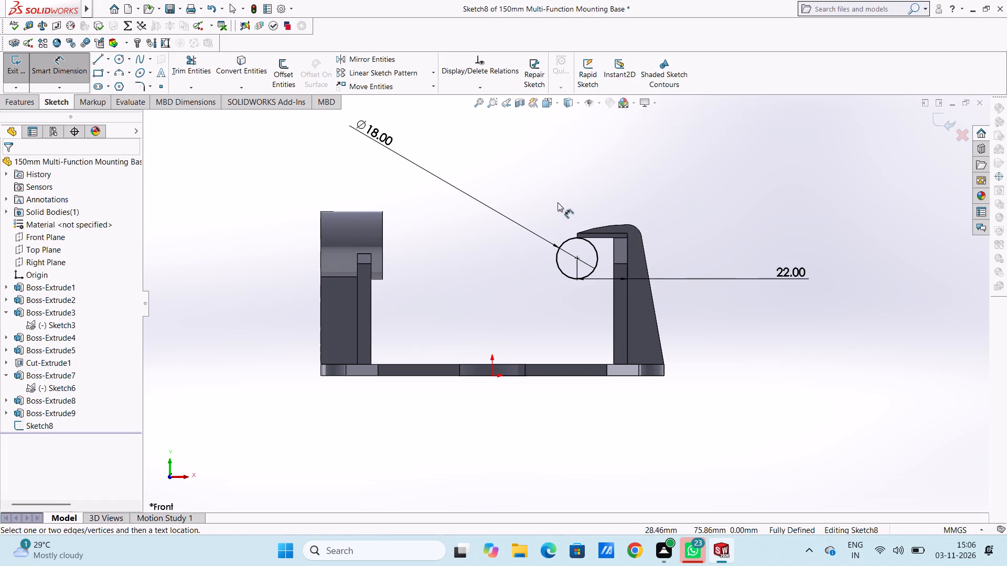
Sketch a line about 50 mm long from the circle's centre, sloping up and away from the bracket to a point above the origin.
click(98, 59)
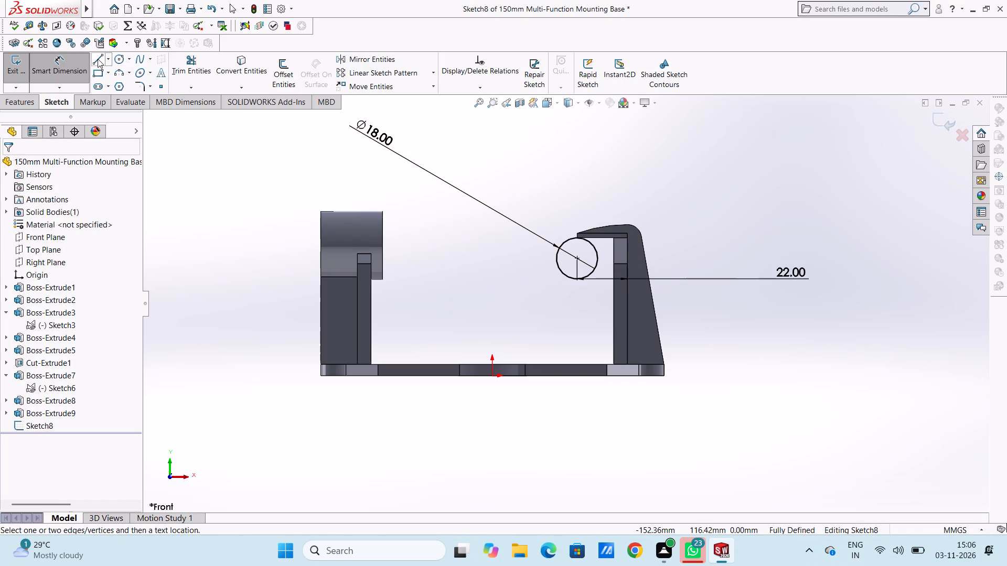
click(576, 258)
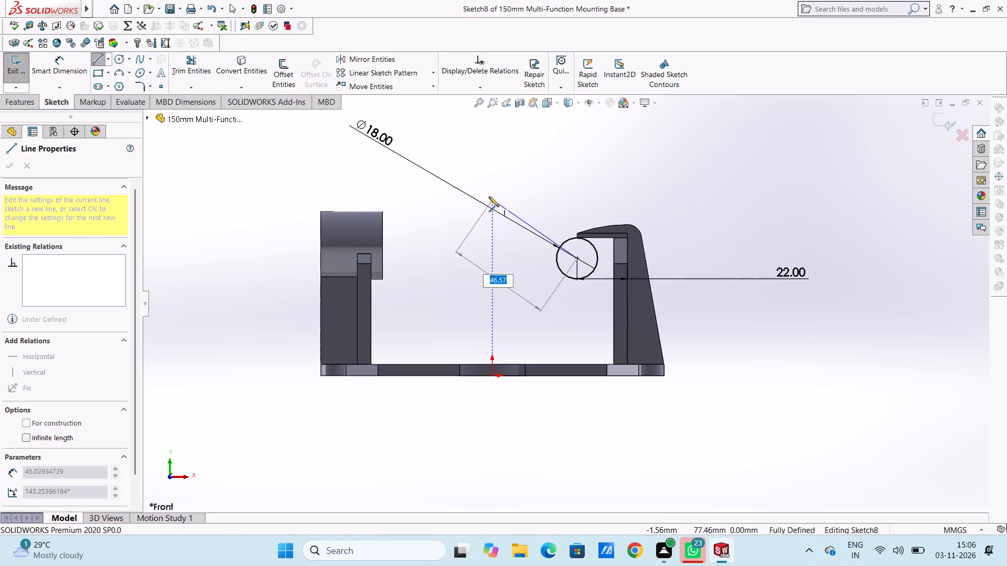
click(492, 183)
right_click(540, 149)
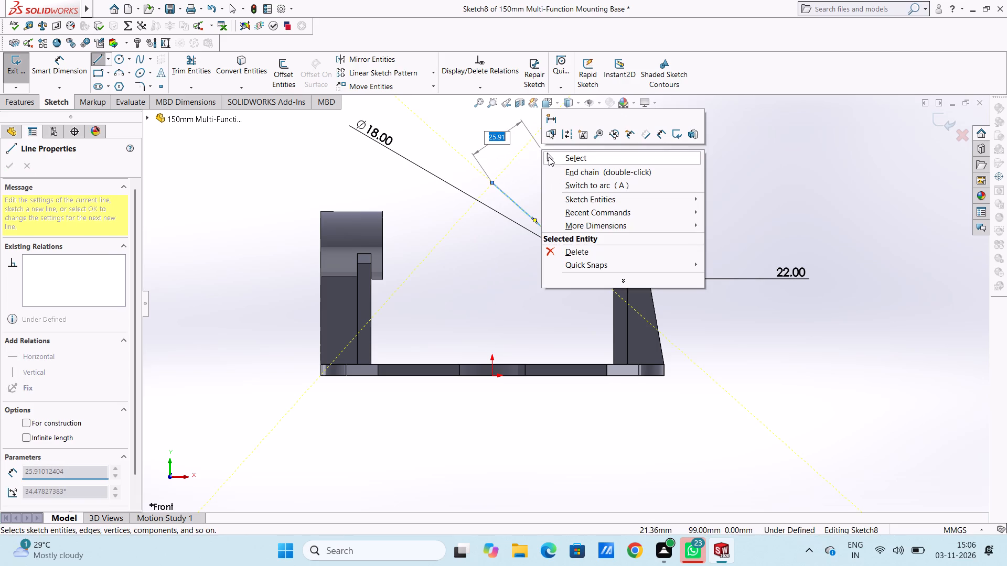
click(554, 159)
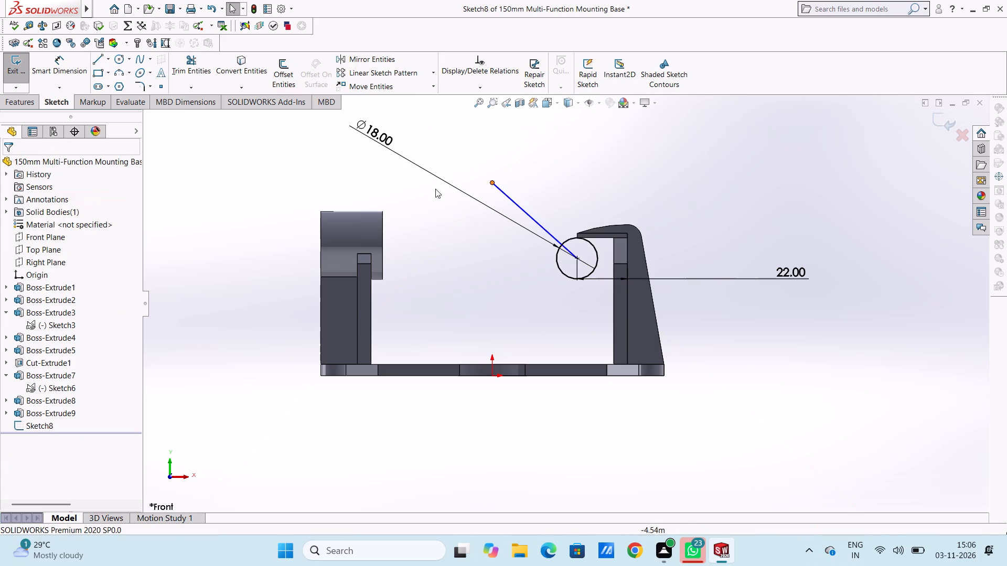
Dimension the sloping line at 65° from the vertical through the circle's centre.
click(63, 60)
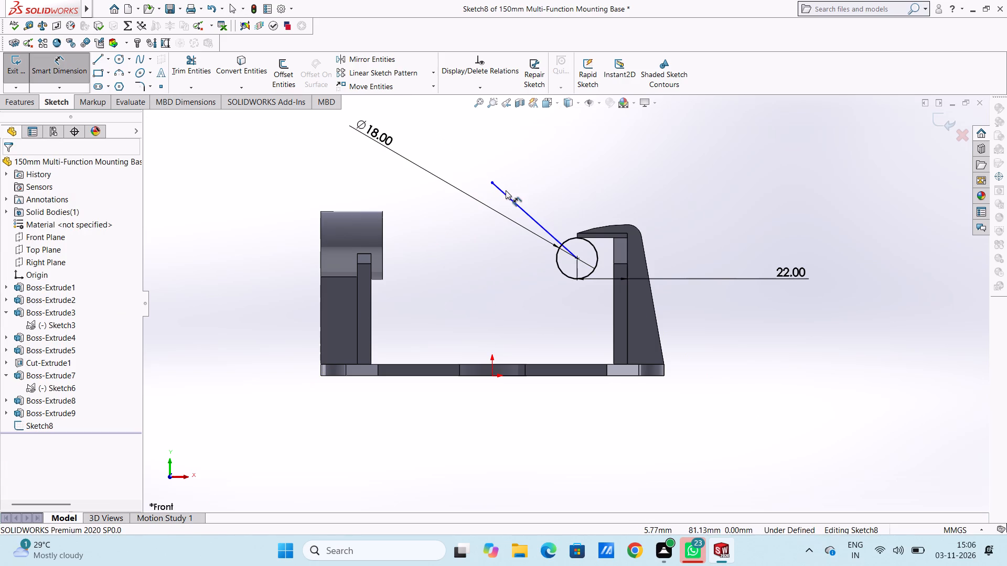
click(506, 190)
click(509, 196)
scroll(567, 240, down, 4)
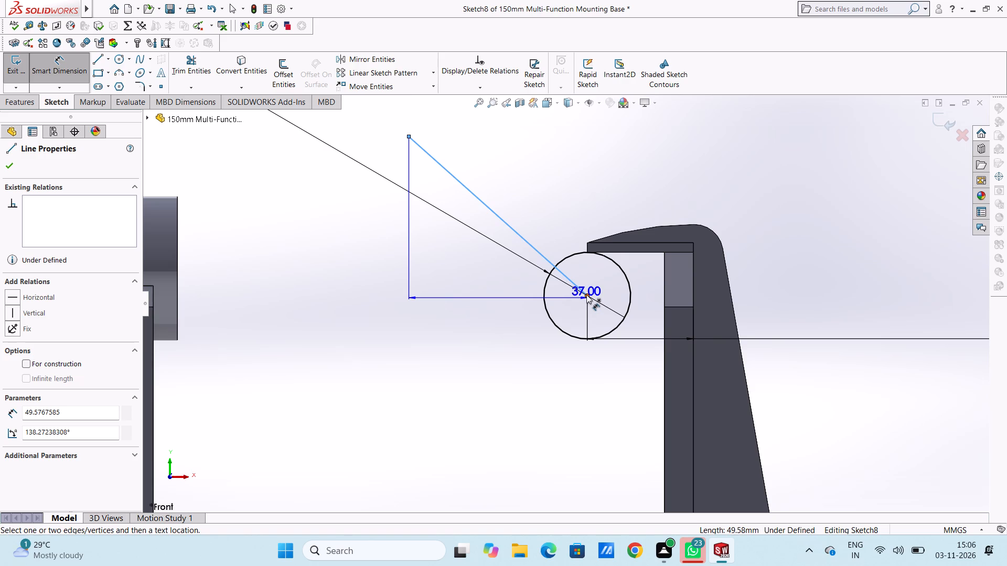
click(586, 295)
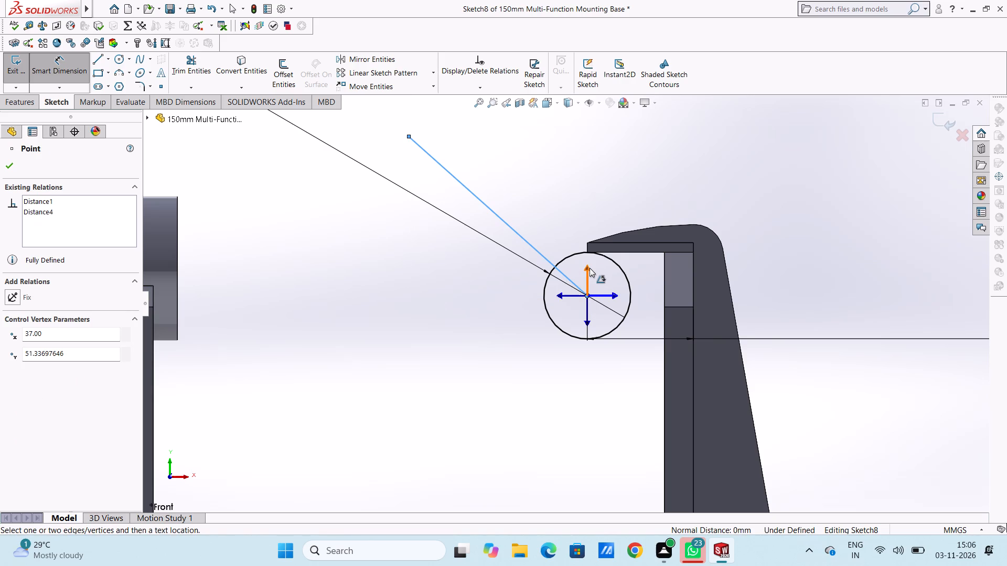
click(590, 268)
scroll(541, 200, up, 3)
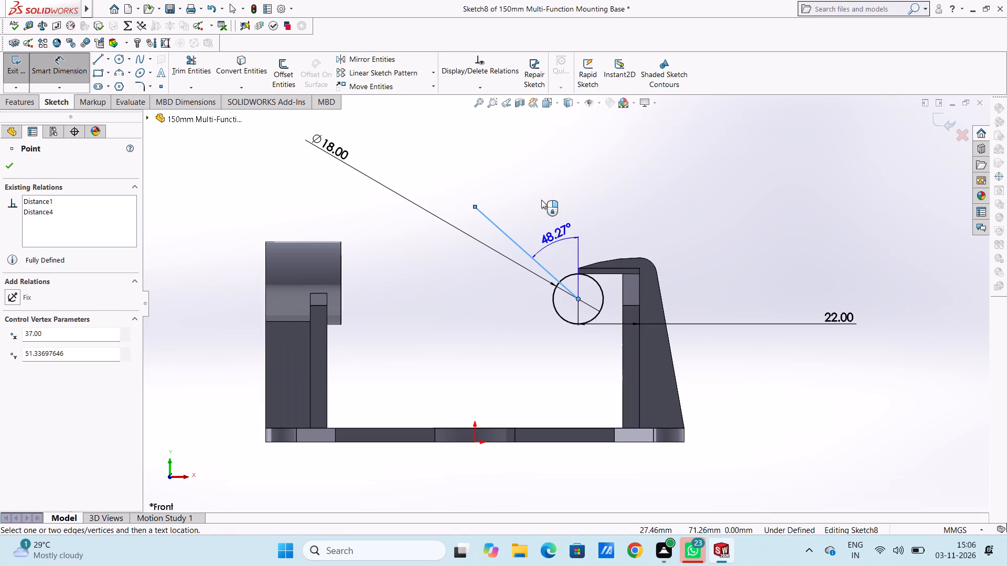
click(513, 183)
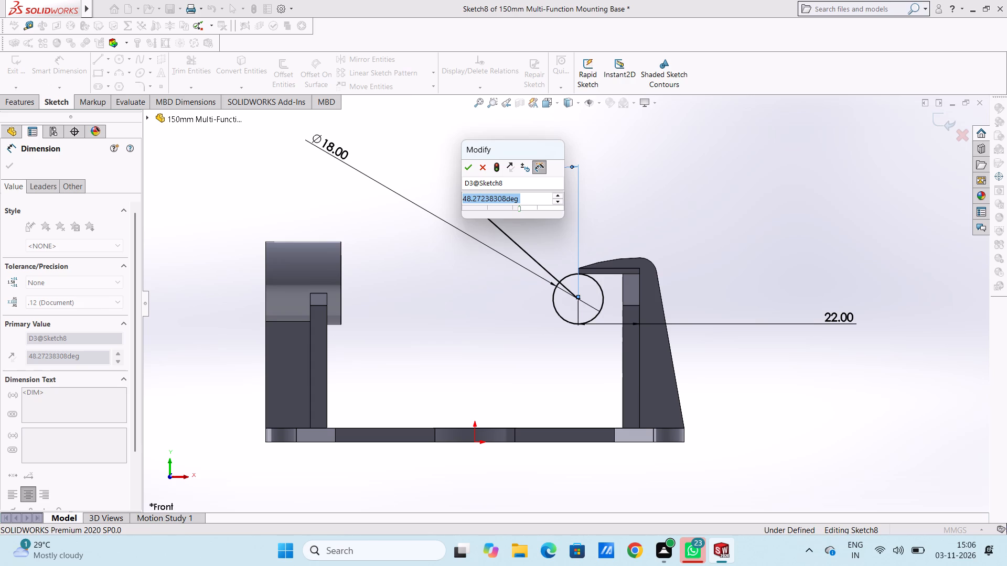
text(65)
key(Return)
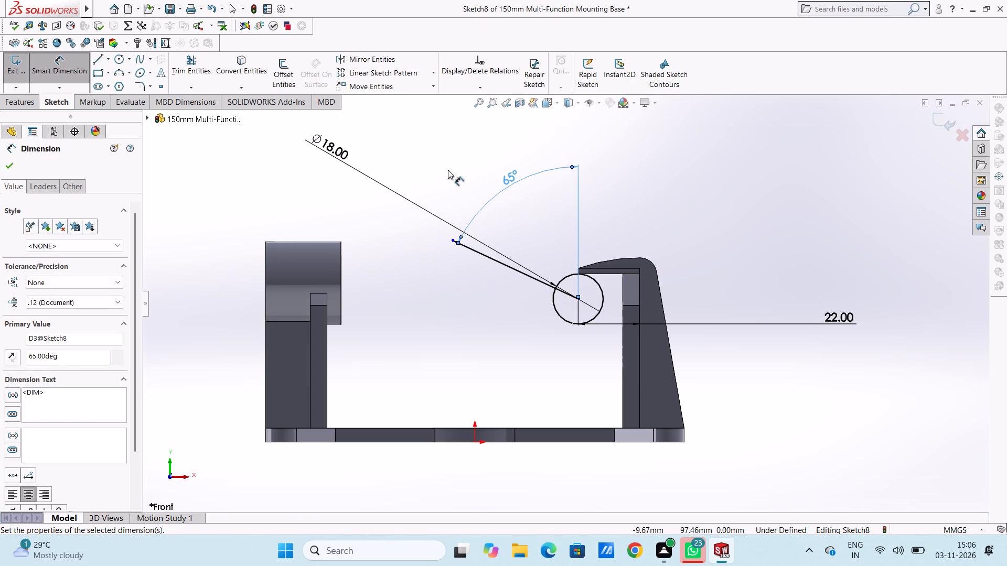
click(448, 170)
Sketch a circle of 3 mm radius centred where the 65° line crosses the 18 mm circle.
scroll(602, 279, down, 2)
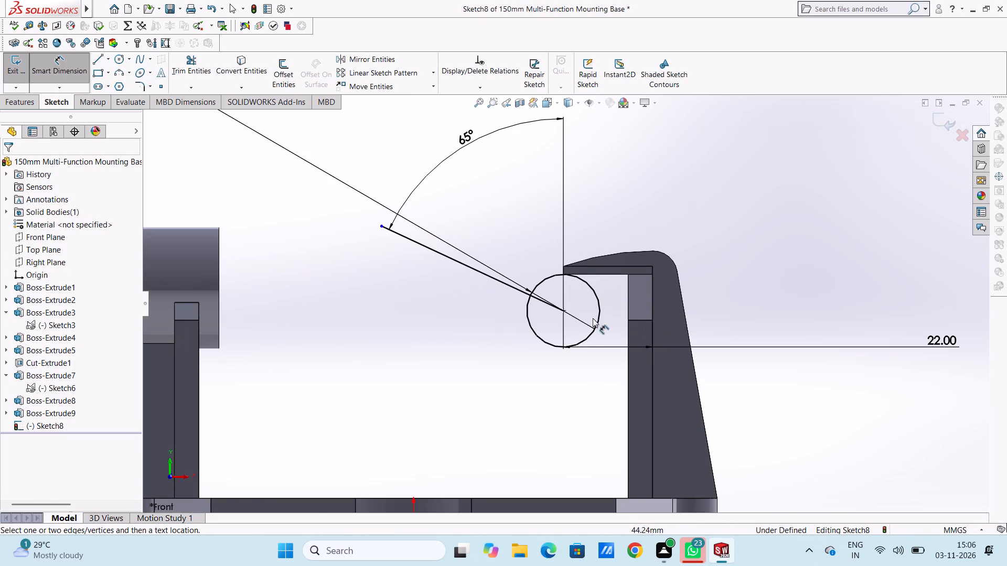
scroll(593, 318, up, 2)
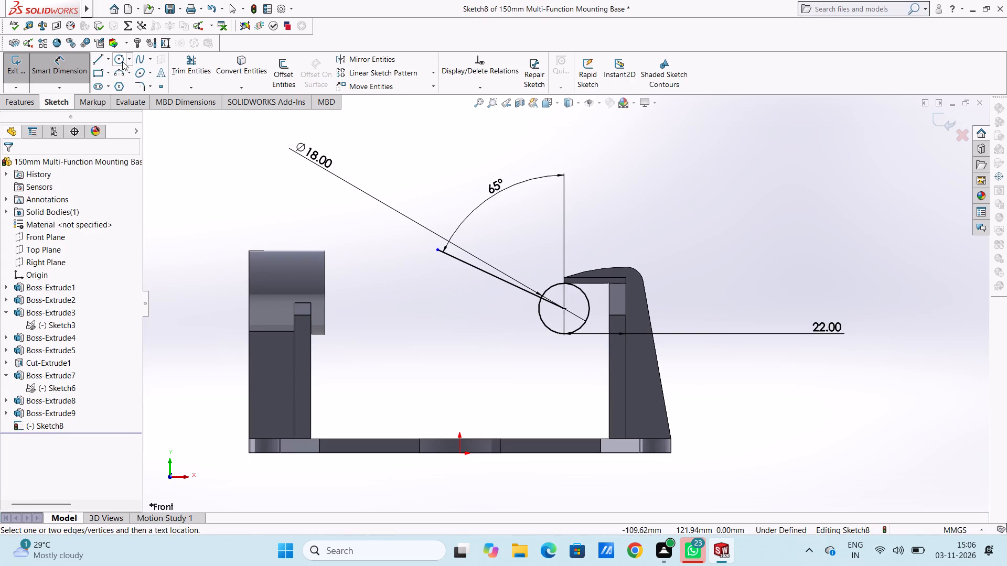
click(117, 59)
scroll(563, 287, down, 5)
scroll(523, 343, down, 3)
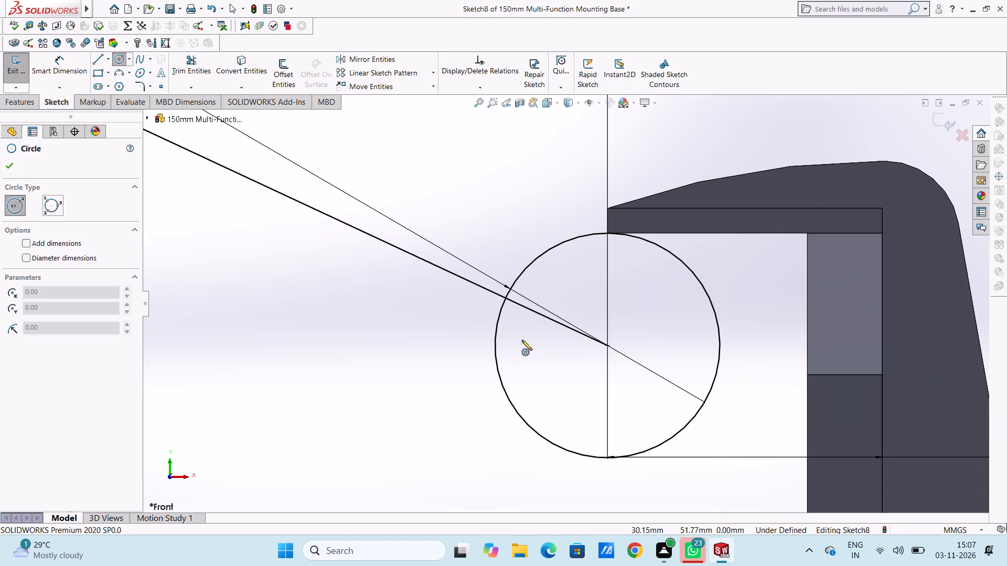
scroll(533, 314, down, 4)
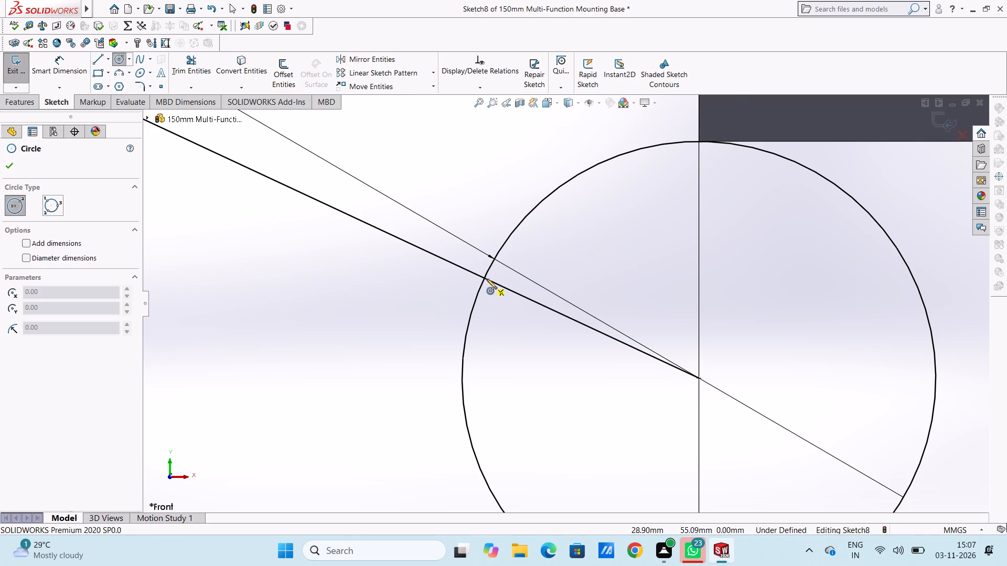
scroll(510, 271, down, 5)
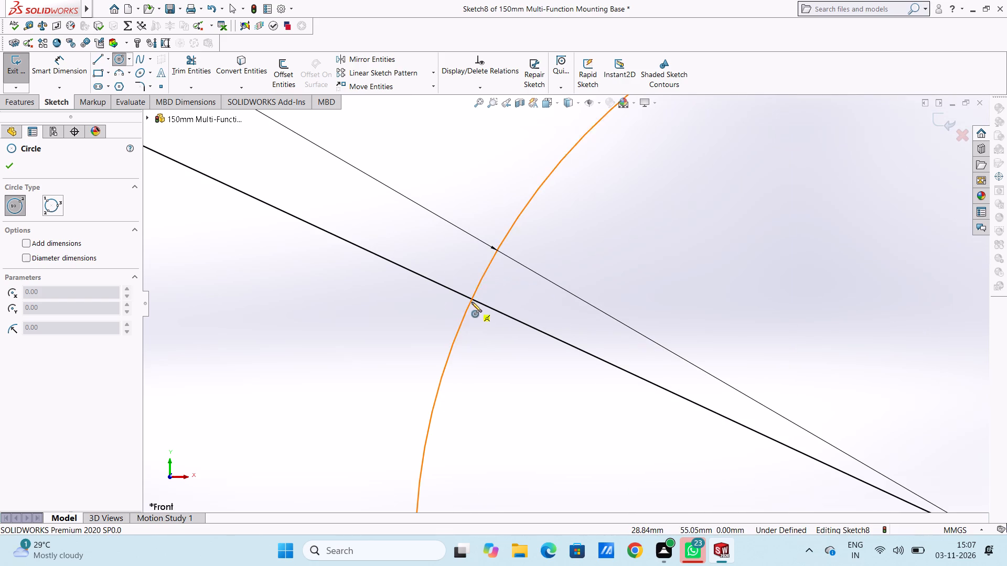
click(472, 299)
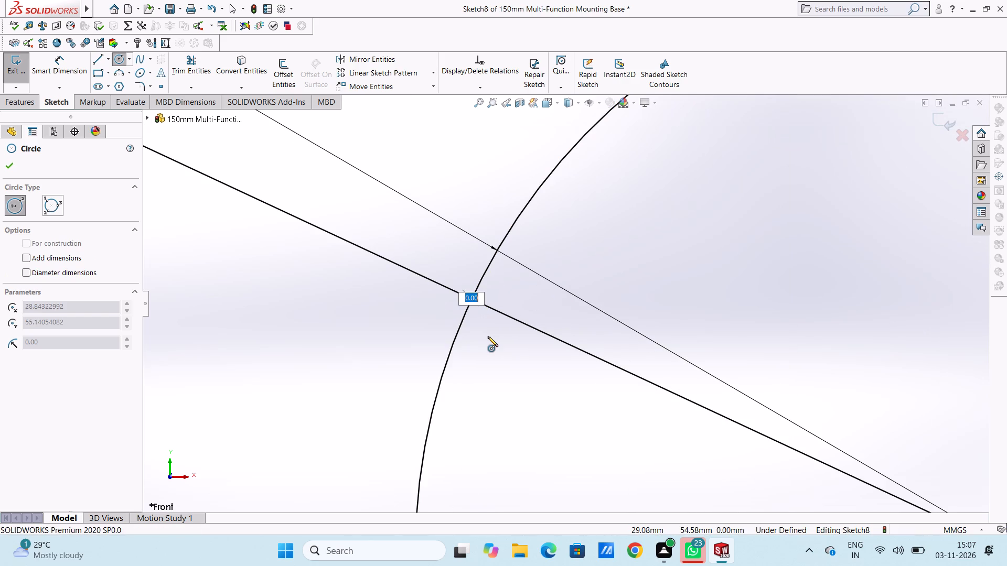
key(3)
key(Return)
scroll(488, 336, up, 17)
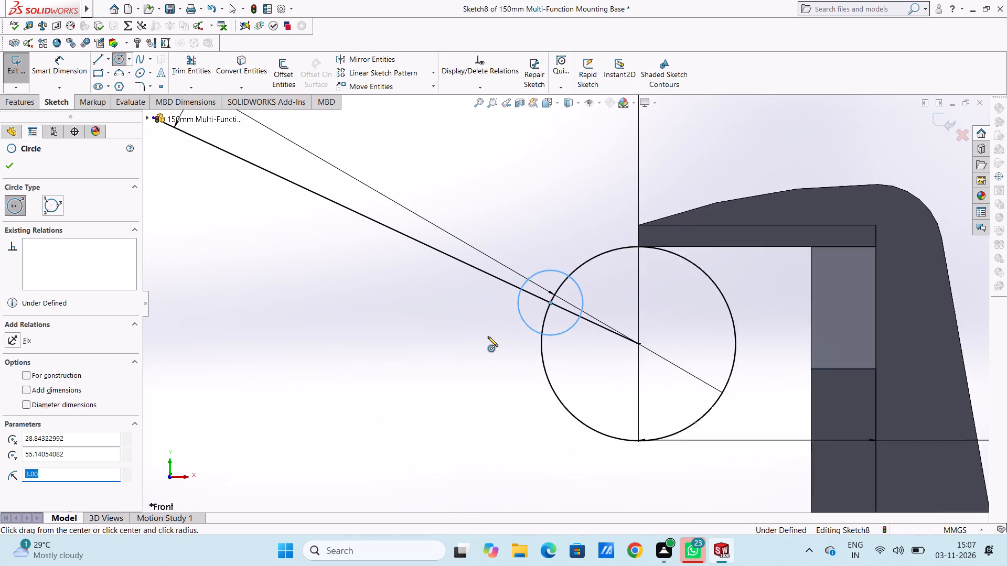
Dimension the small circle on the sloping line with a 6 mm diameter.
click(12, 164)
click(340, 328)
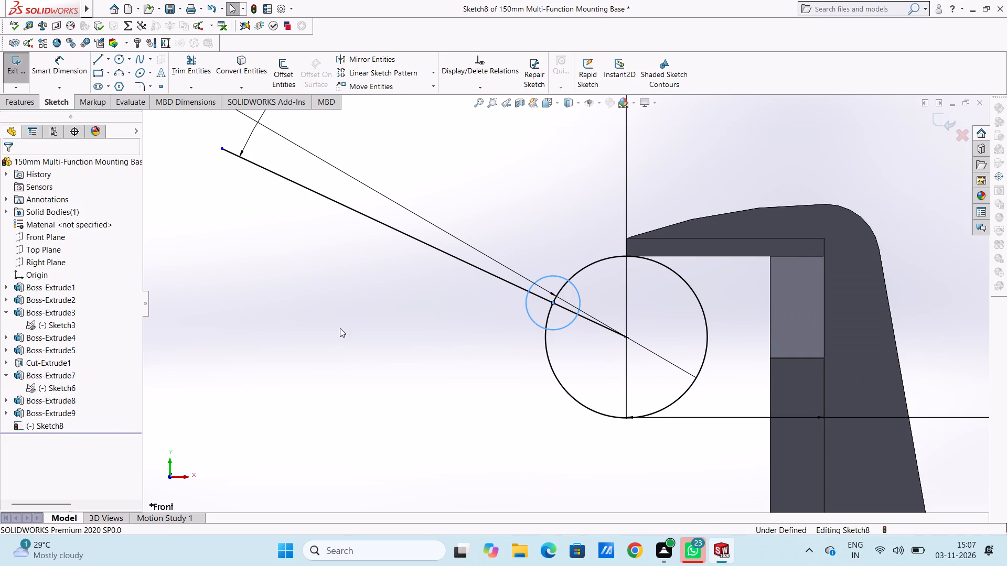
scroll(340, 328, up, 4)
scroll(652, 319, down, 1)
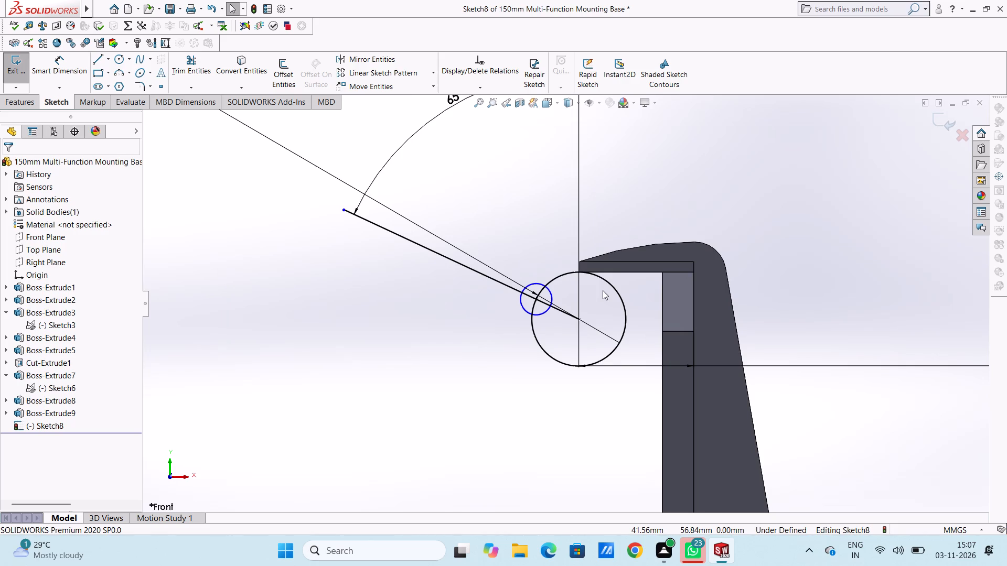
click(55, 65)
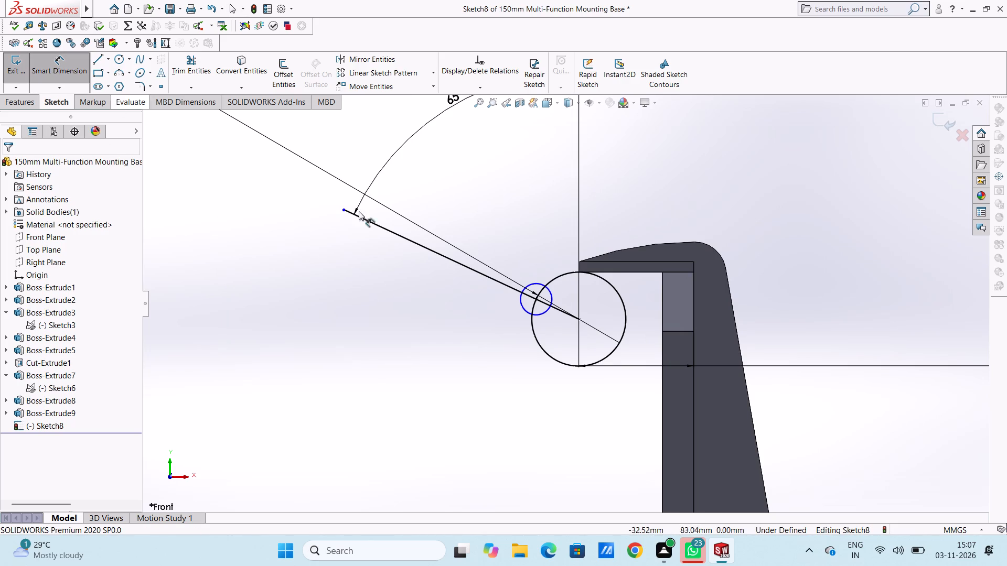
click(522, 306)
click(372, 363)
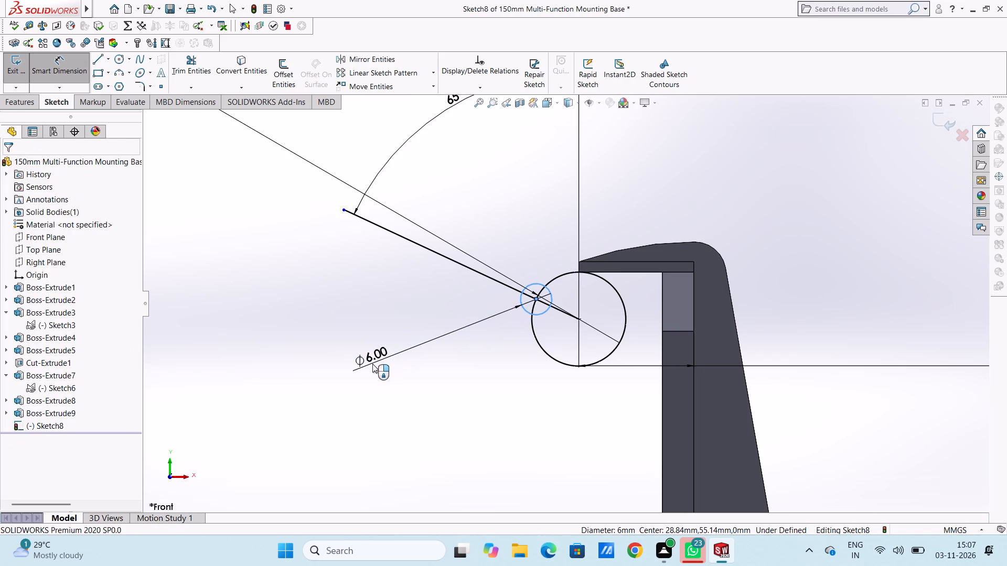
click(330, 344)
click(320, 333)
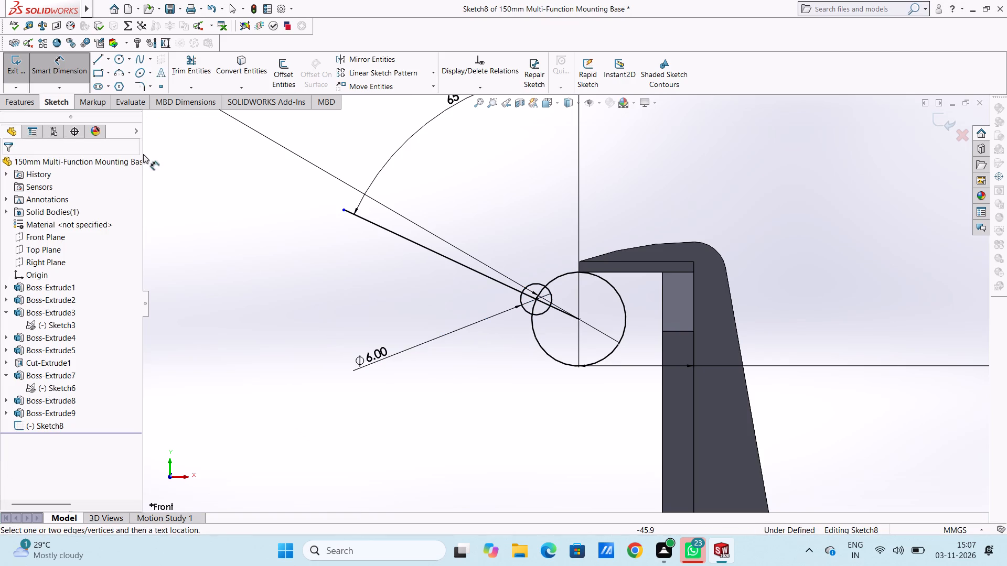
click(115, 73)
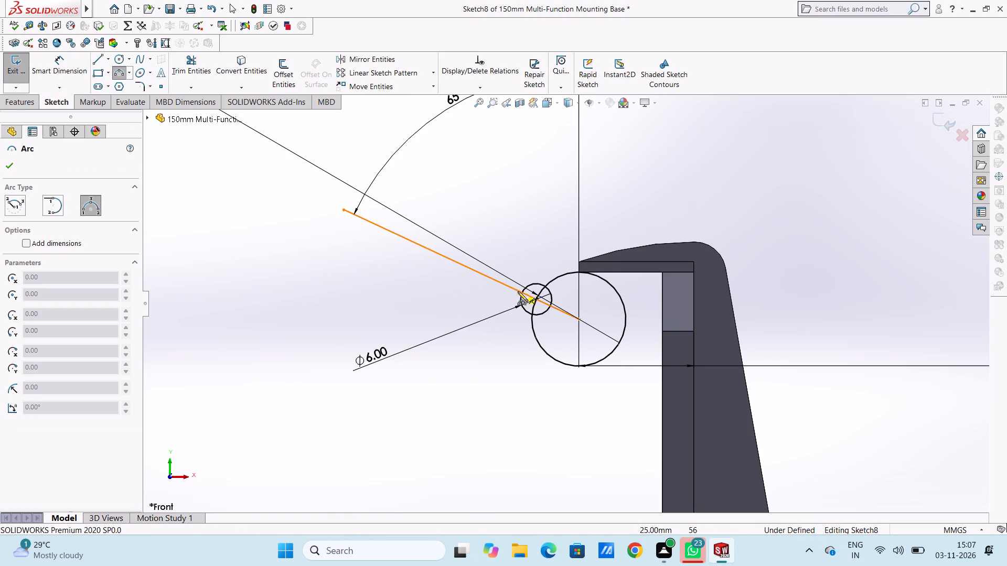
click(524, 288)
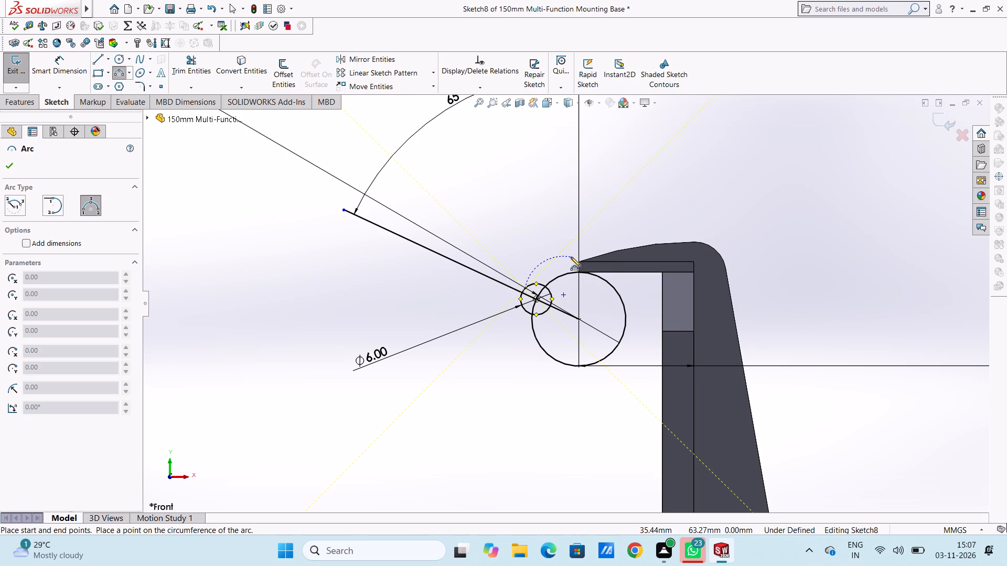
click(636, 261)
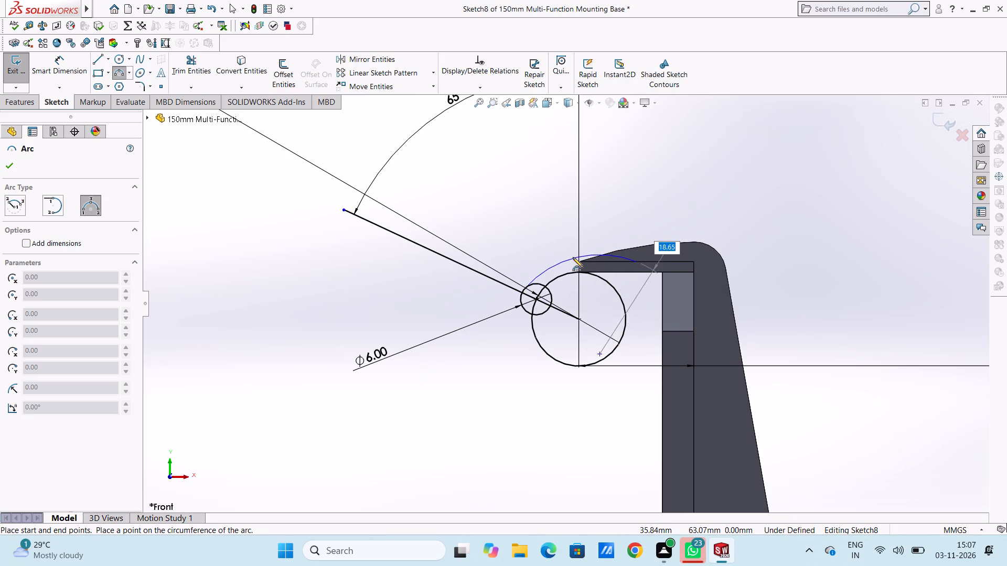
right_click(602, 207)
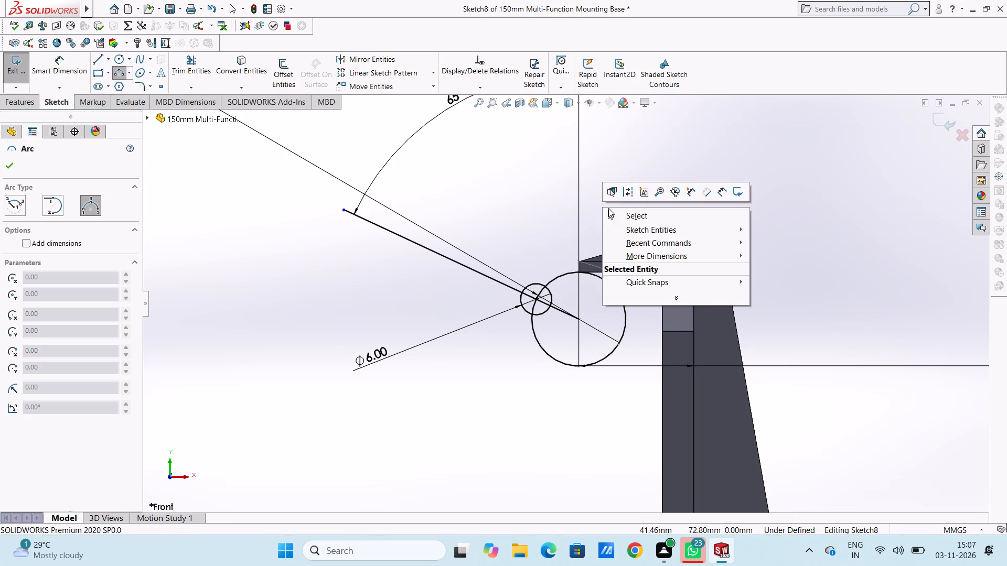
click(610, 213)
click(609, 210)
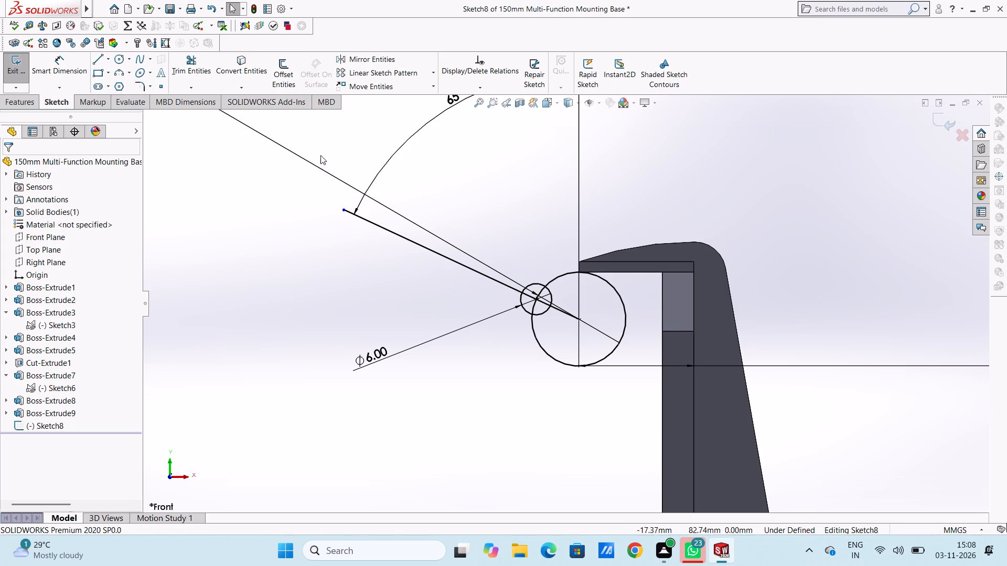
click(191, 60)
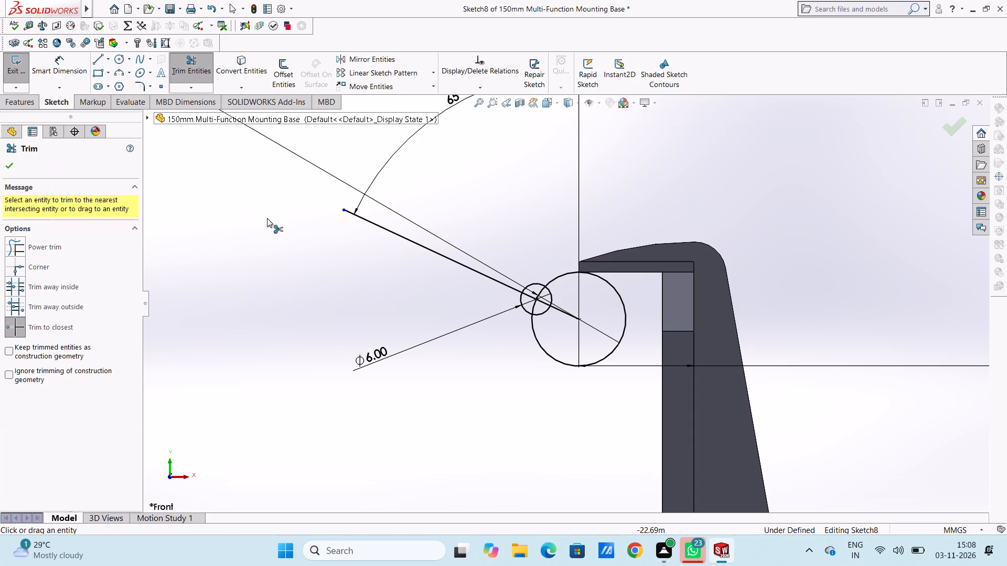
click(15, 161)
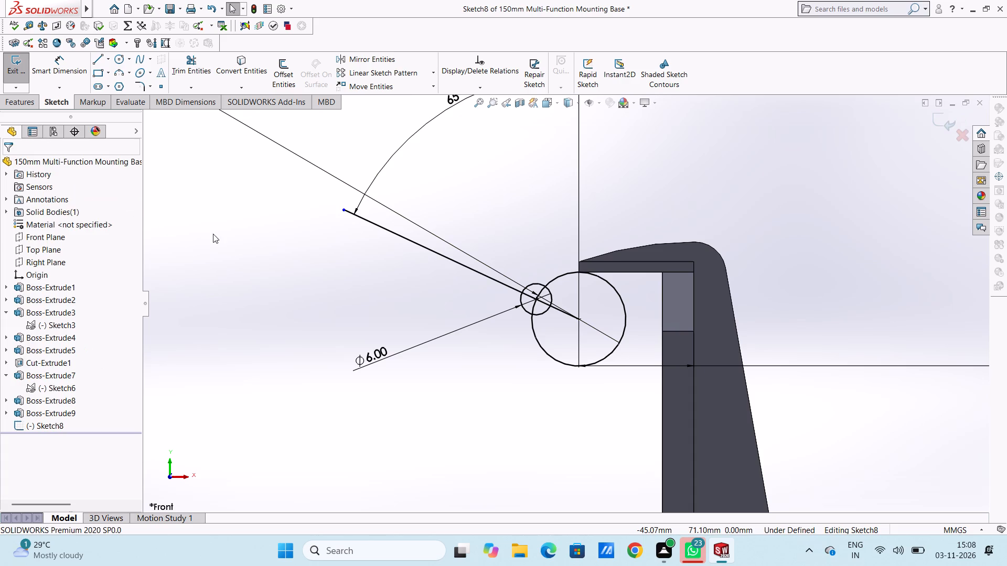
Delete the small circle centred on the edge of the 18 mm circle, along with its diameter dimension.
click(215, 234)
click(527, 311)
right_click(339, 293)
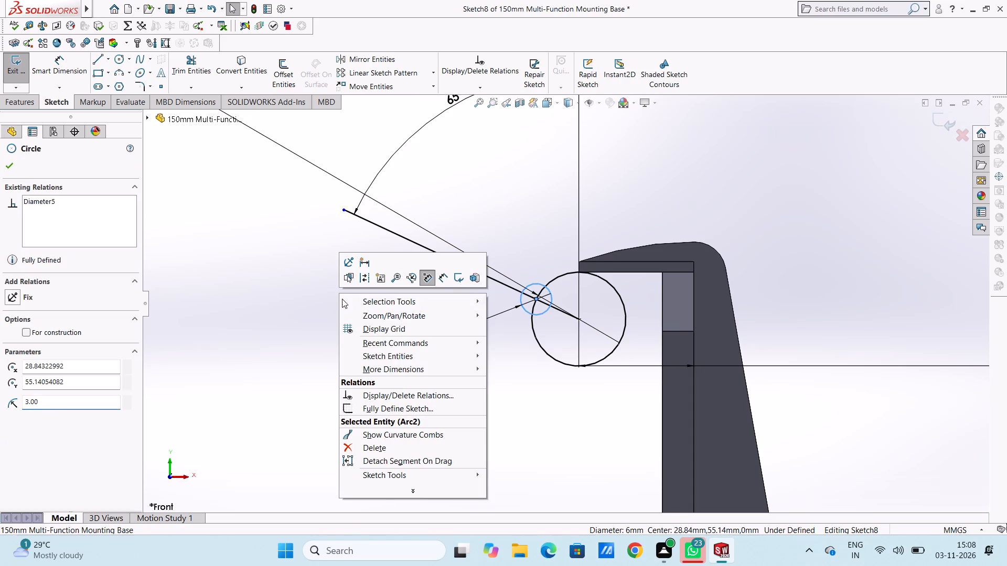
click(386, 444)
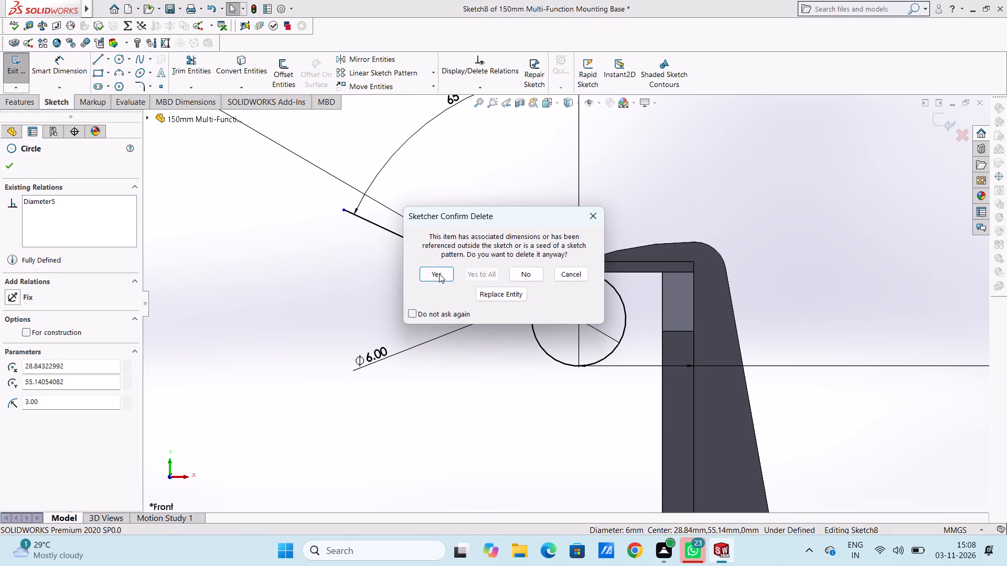
click(441, 268)
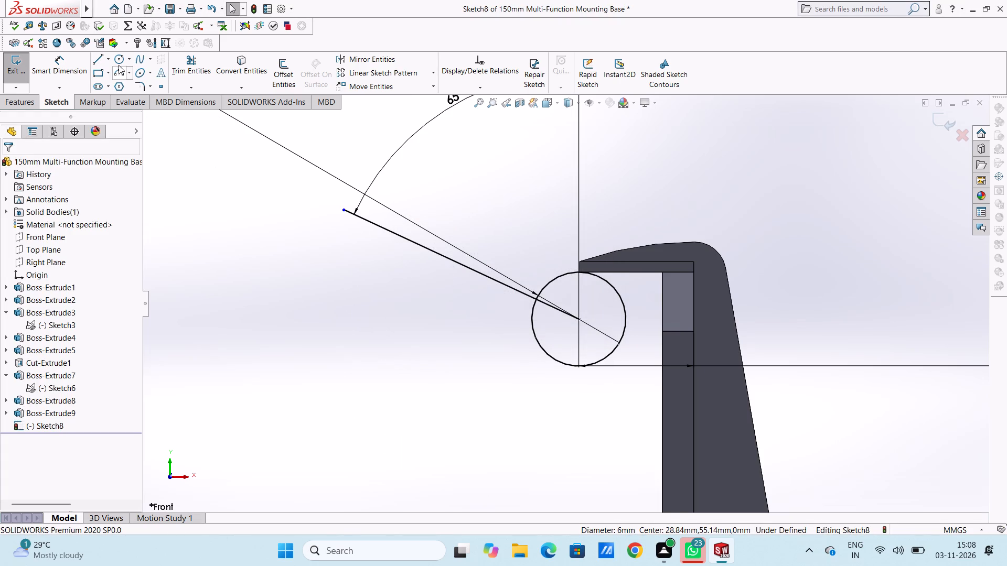
Sketch a circle of 3 mm radius centred on the 65° line, just outside the 18 mm circle.
click(117, 62)
click(505, 285)
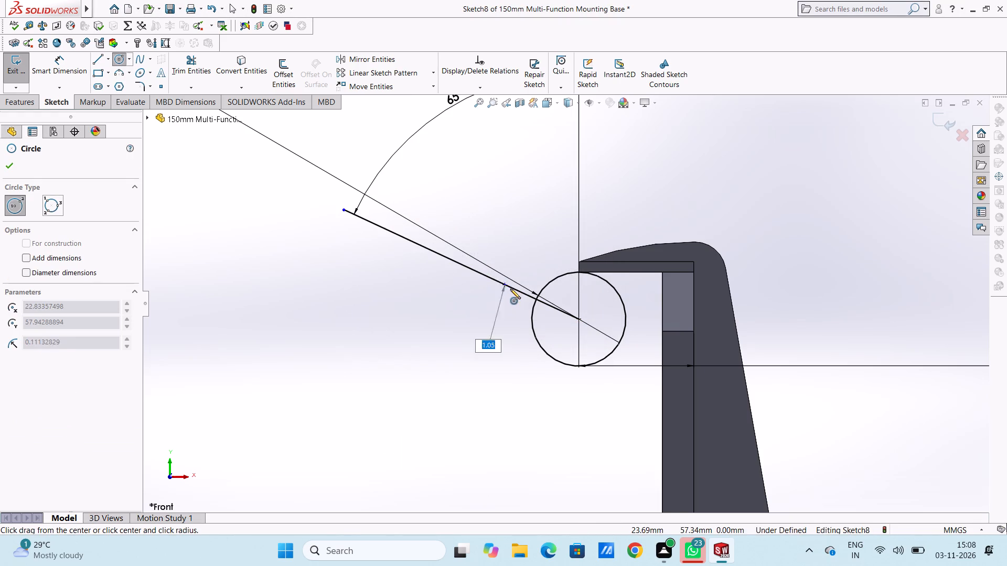
key(3)
key(Return)
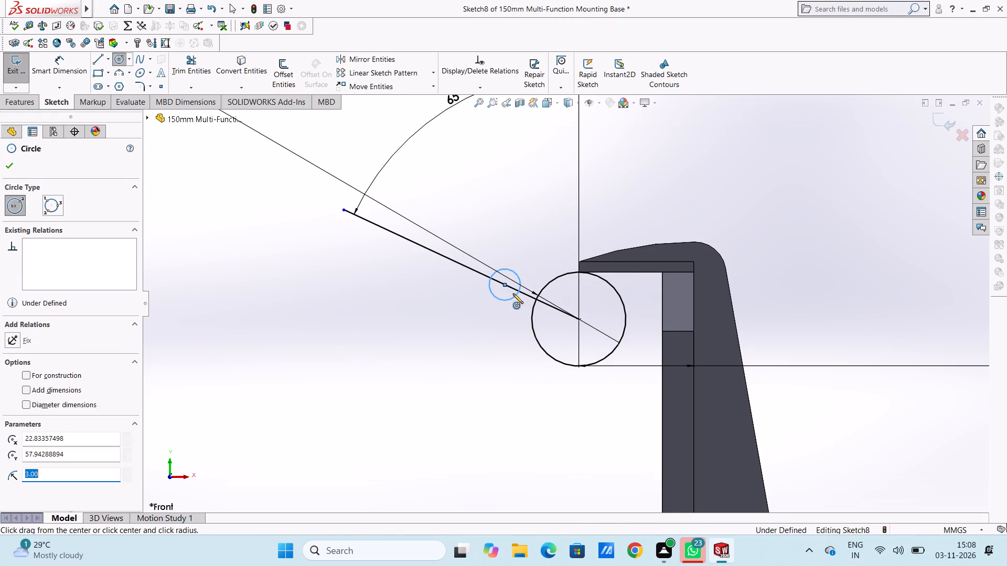
scroll(513, 293, up, 2)
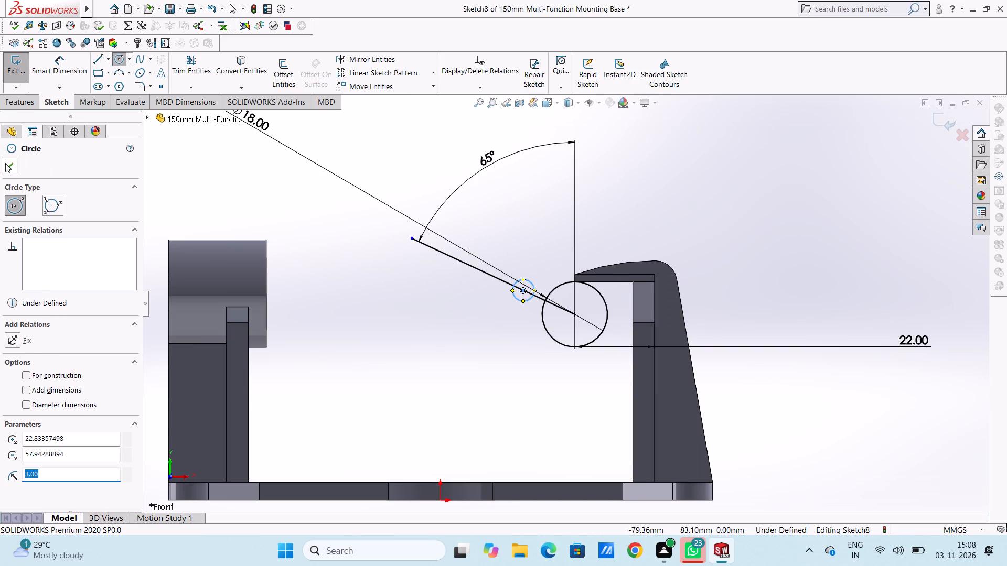
click(5, 163)
click(290, 206)
Dimension the new small circle with a 6 mm diameter.
drag(75, 62, 80, 69)
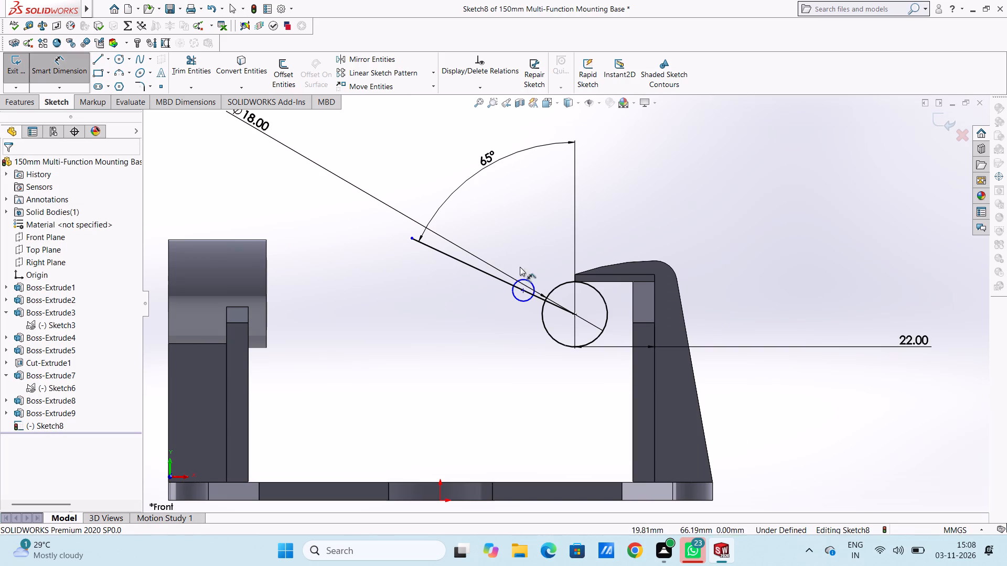
click(529, 279)
click(423, 158)
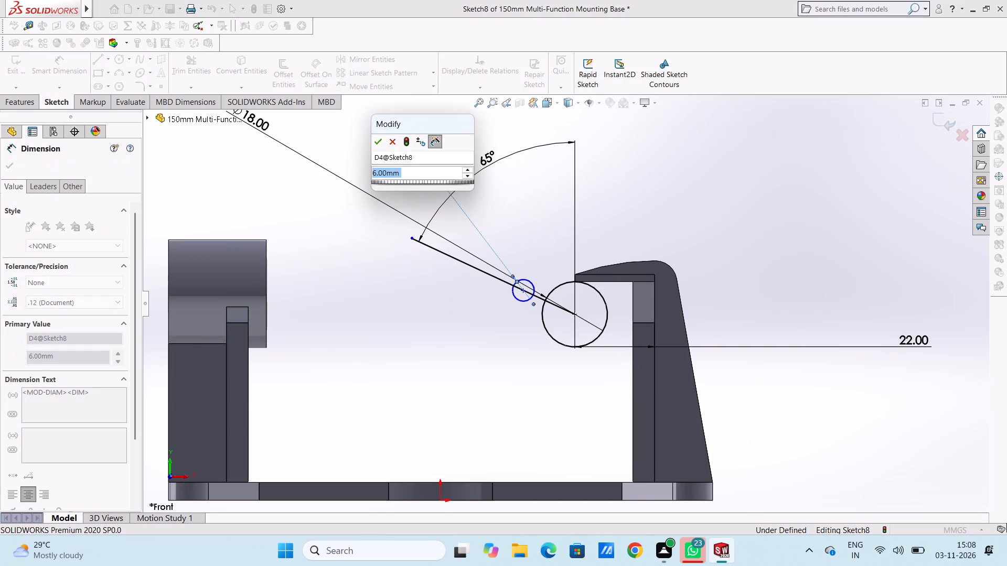
click(377, 138)
click(361, 146)
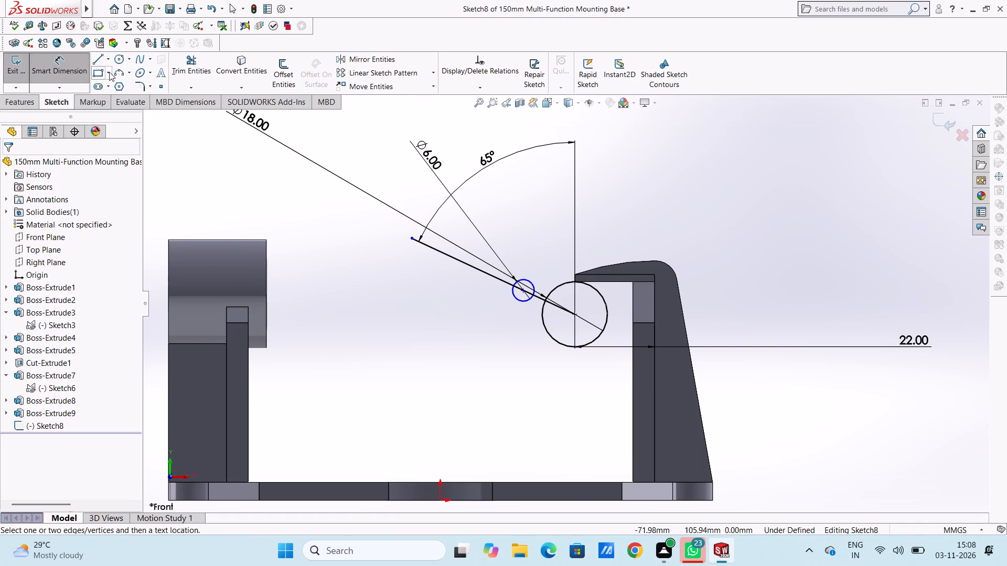
click(61, 69)
Add a tangent relation between the 6 mm circle and the 18 mm circle.
scroll(563, 350, down, 4)
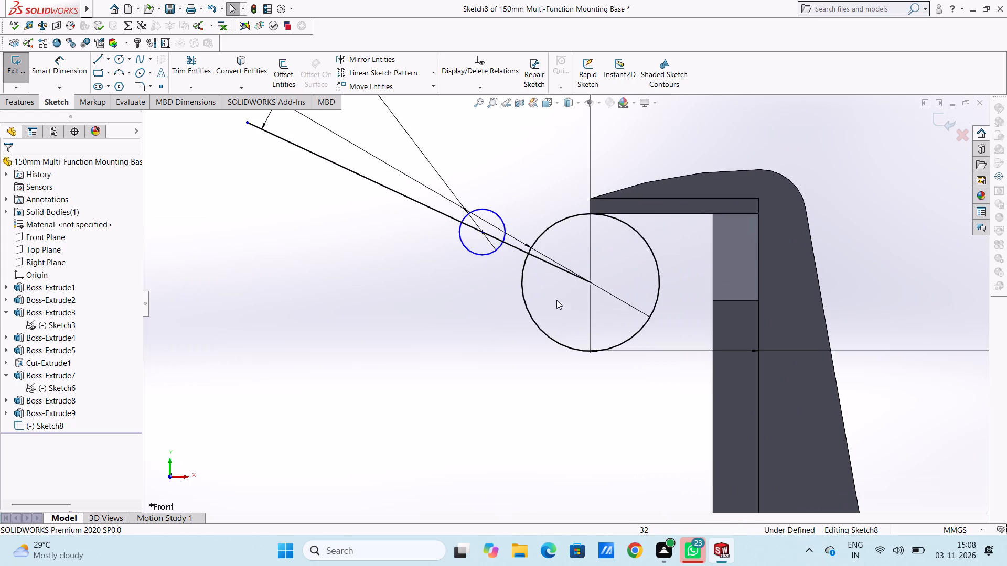
click(499, 248)
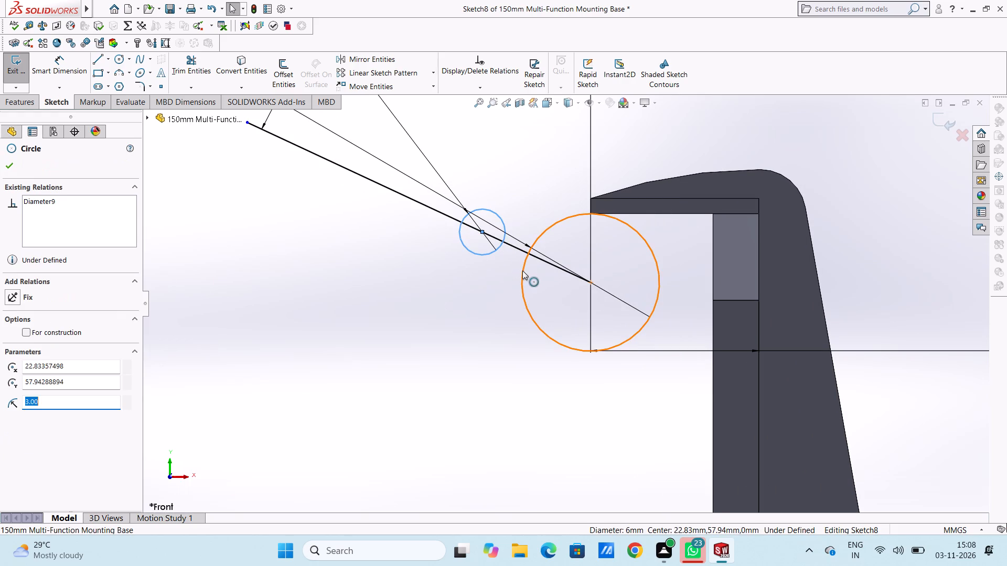
ctrl+click(522, 270)
click(10, 364)
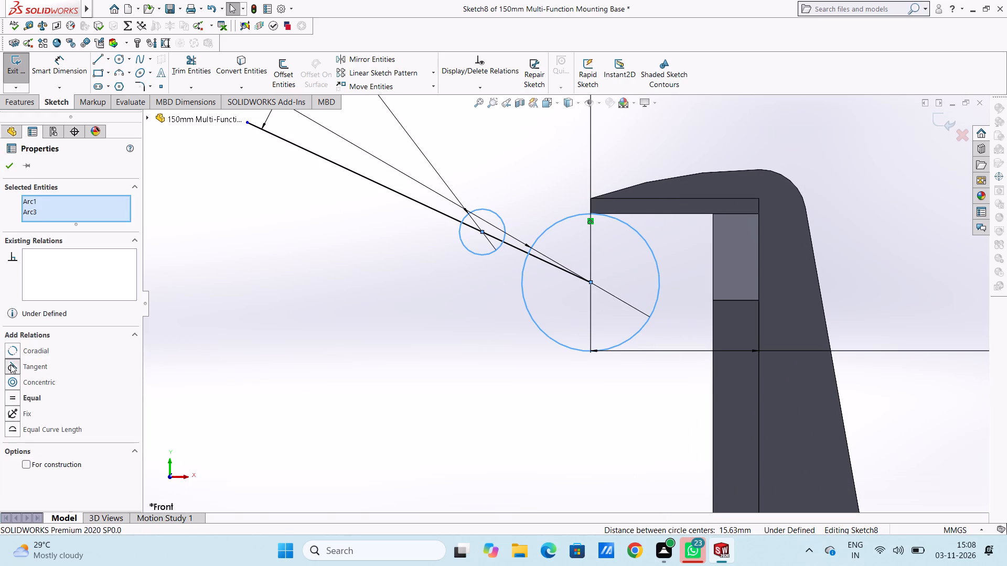
click(352, 367)
Offset the 18 mm circle outward by 6 mm, with the offset dimension added.
scroll(352, 366, up, 5)
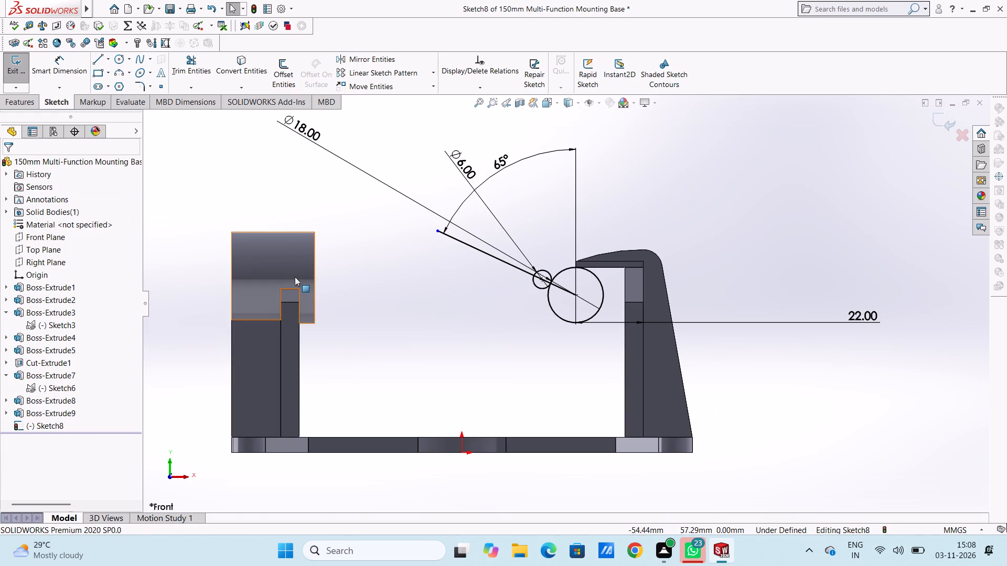
click(276, 67)
click(565, 270)
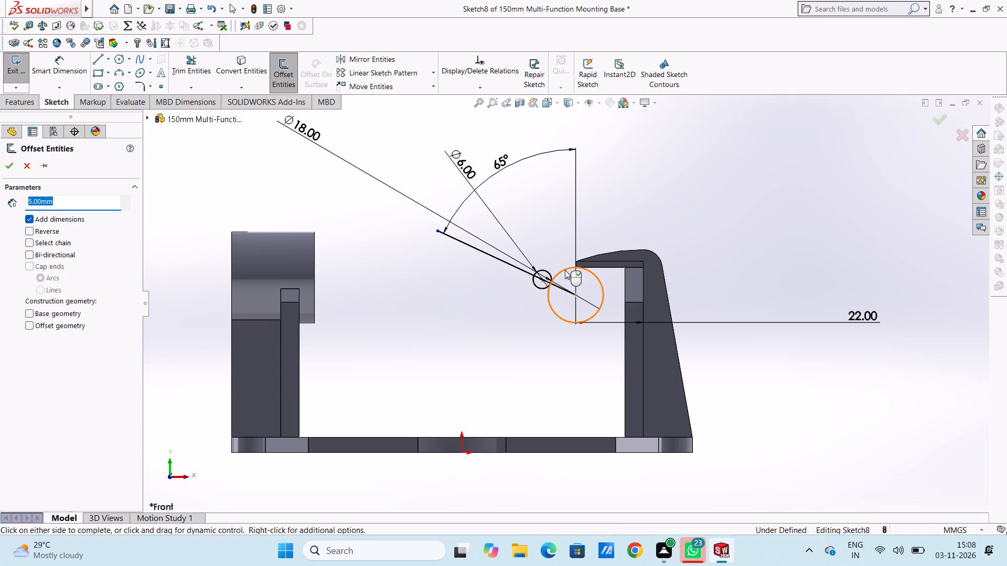
scroll(576, 247, down, 4)
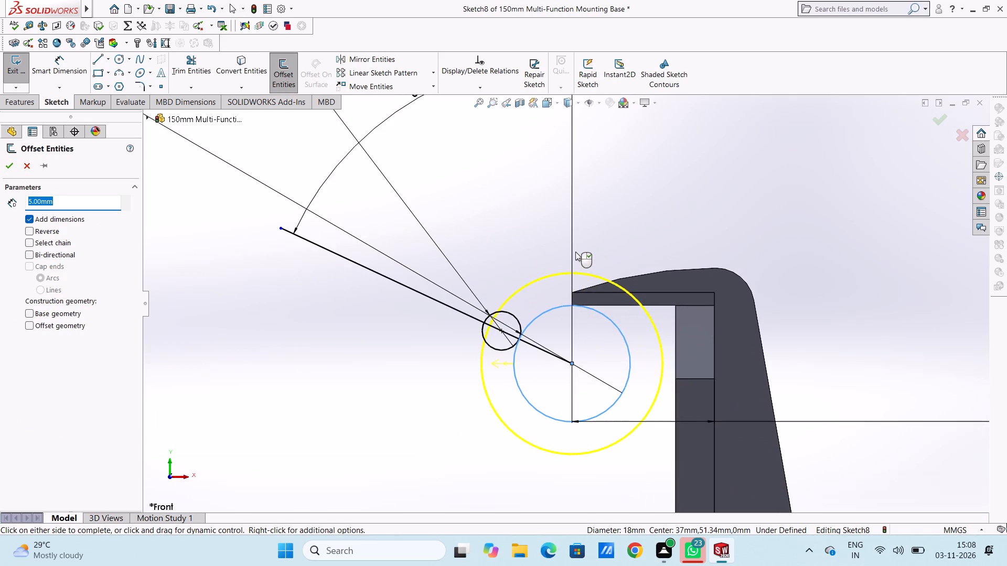
scroll(547, 269, down, 1)
scroll(545, 273, up, 5)
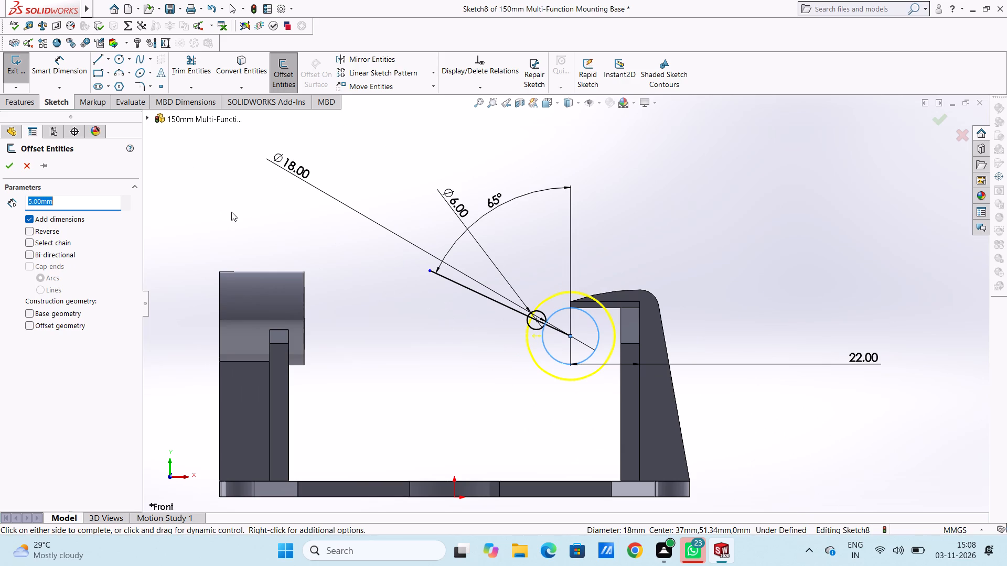
key(6)
key(Return)
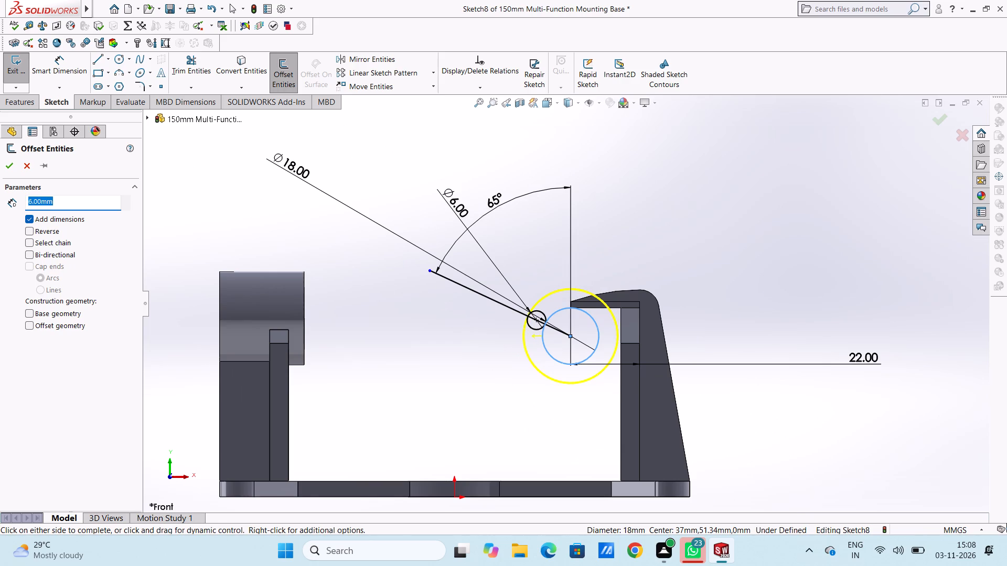
click(7, 167)
Sketch connected lines from the outer circle's top horizontally to above the upright's vertical edge, 6 mm down, and back to the 18 mm circle's top.
click(102, 60)
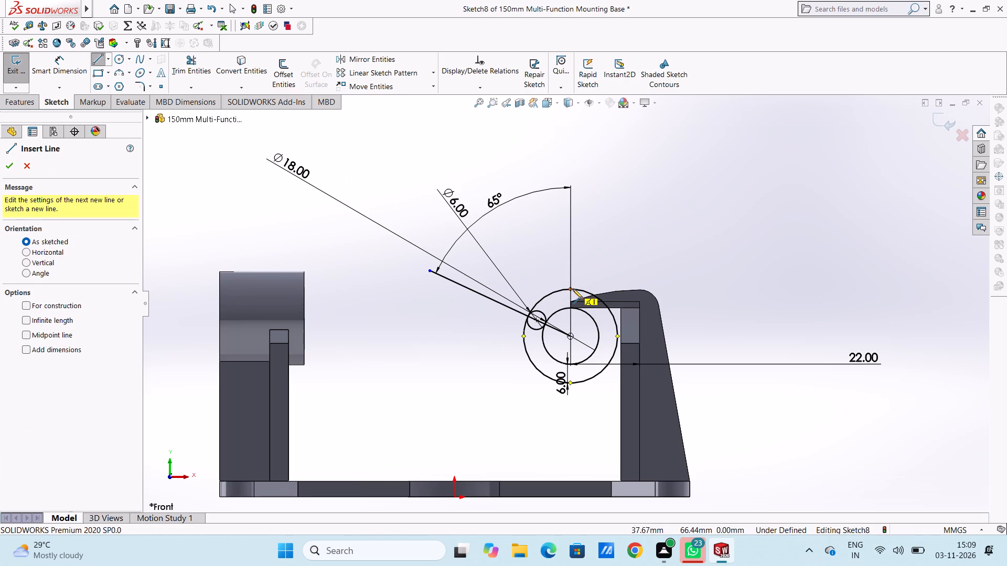
click(570, 287)
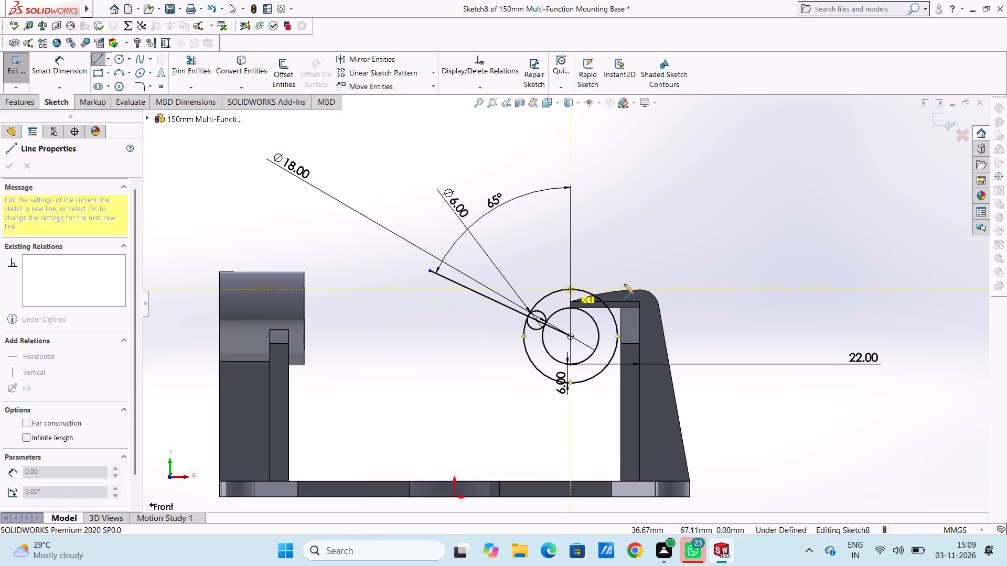
click(639, 289)
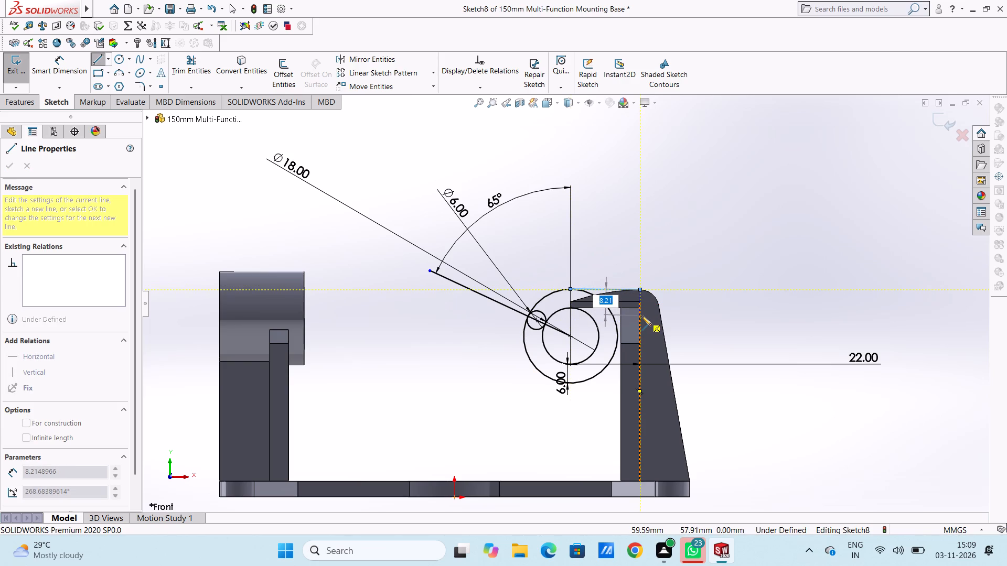
key(6)
key(Return)
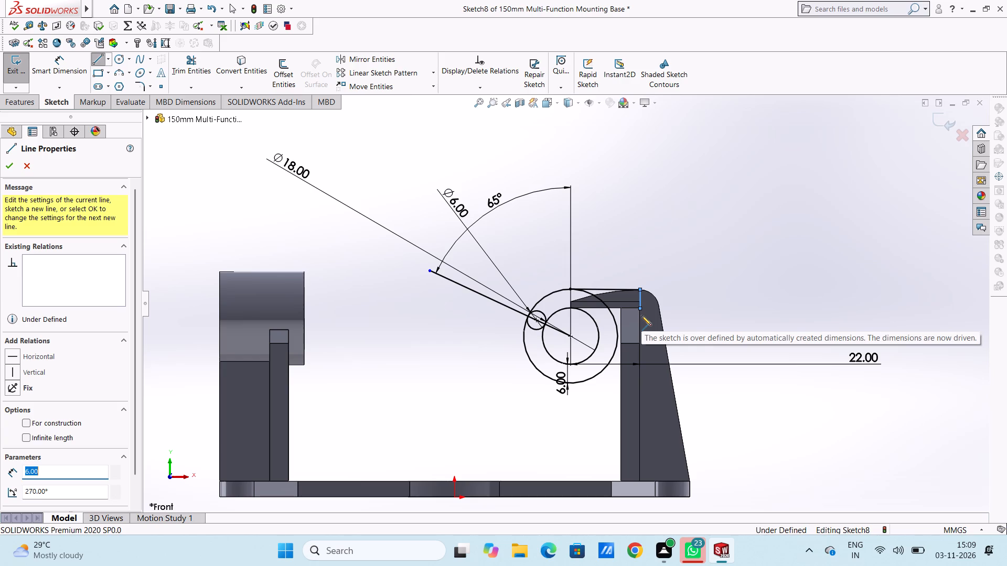
click(571, 307)
right_click(683, 199)
click(691, 204)
click(691, 207)
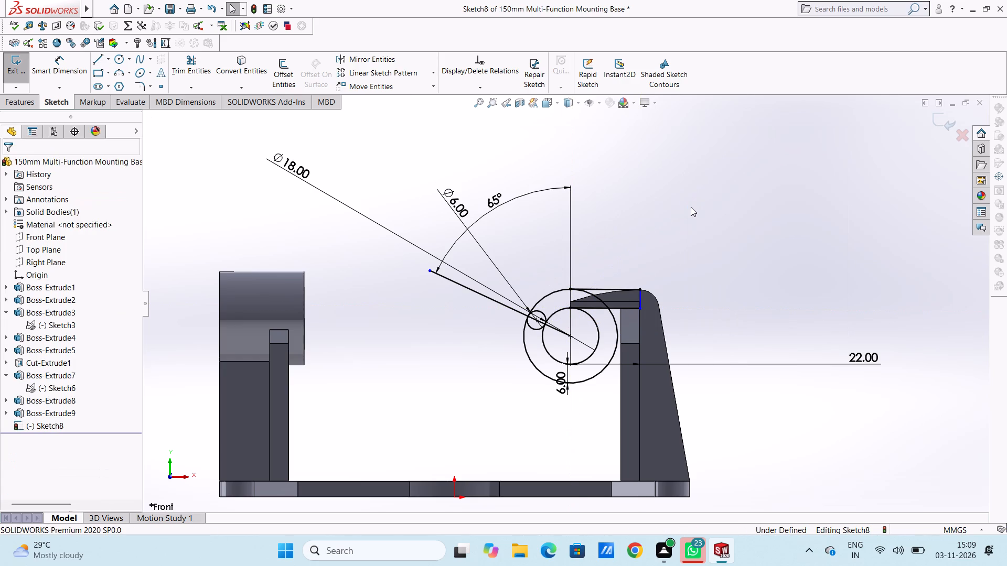
Trim the outer circle, the 18 mm circle and the 6 mm circle to leave a rounded-end hook outline joined to the straight lines.
click(200, 69)
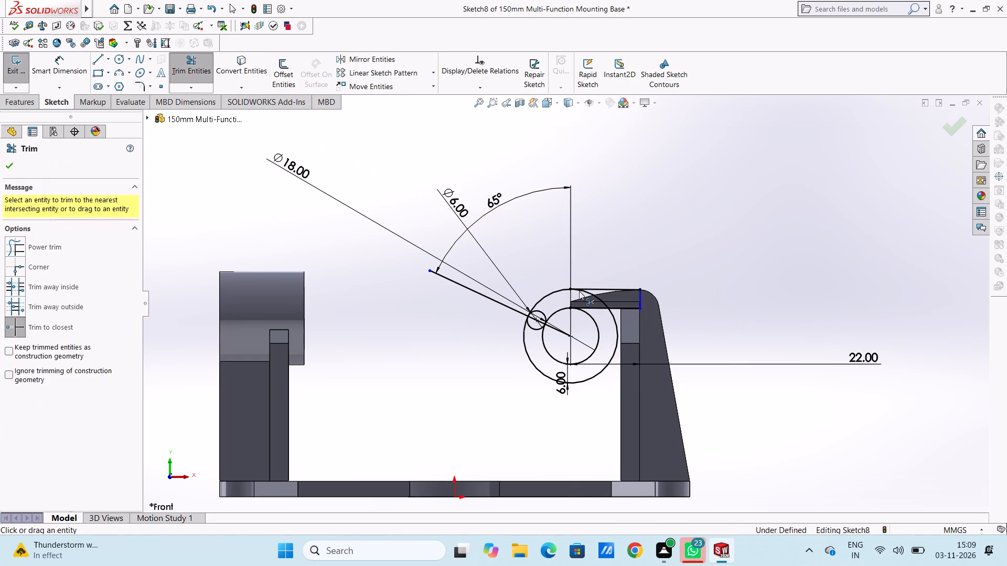
scroll(592, 293, down, 4)
click(540, 307)
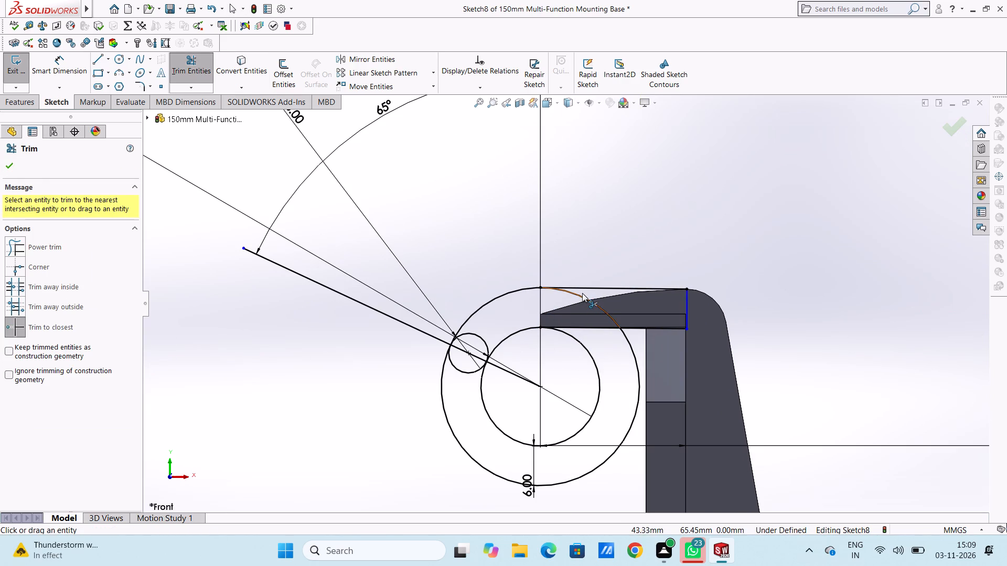
click(583, 293)
double_click(588, 298)
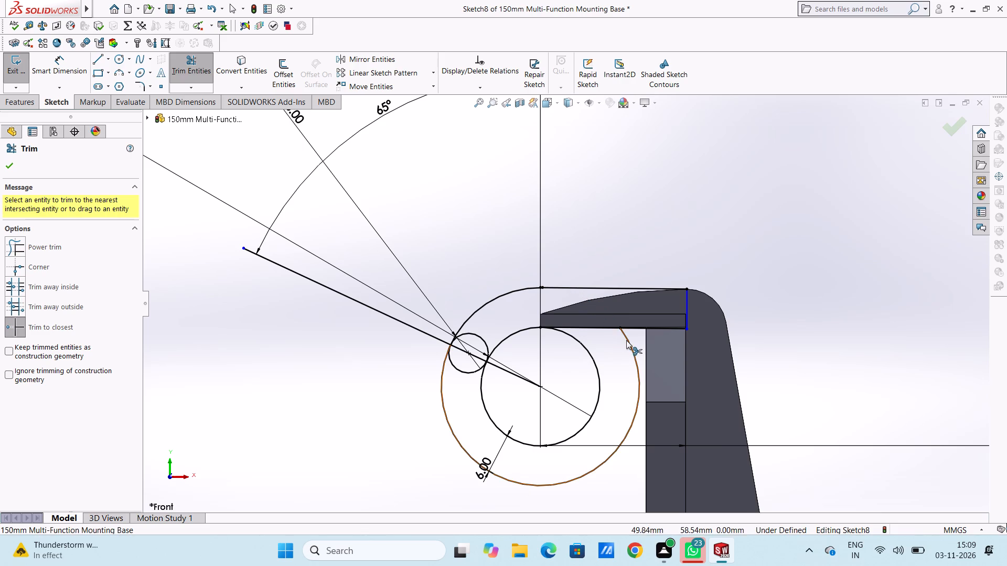
click(627, 341)
click(588, 352)
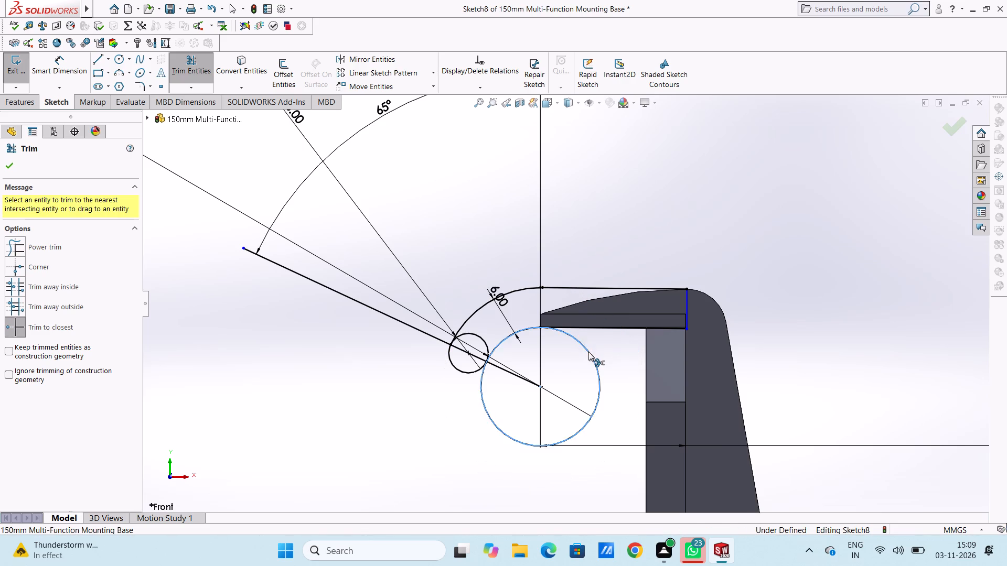
click(474, 336)
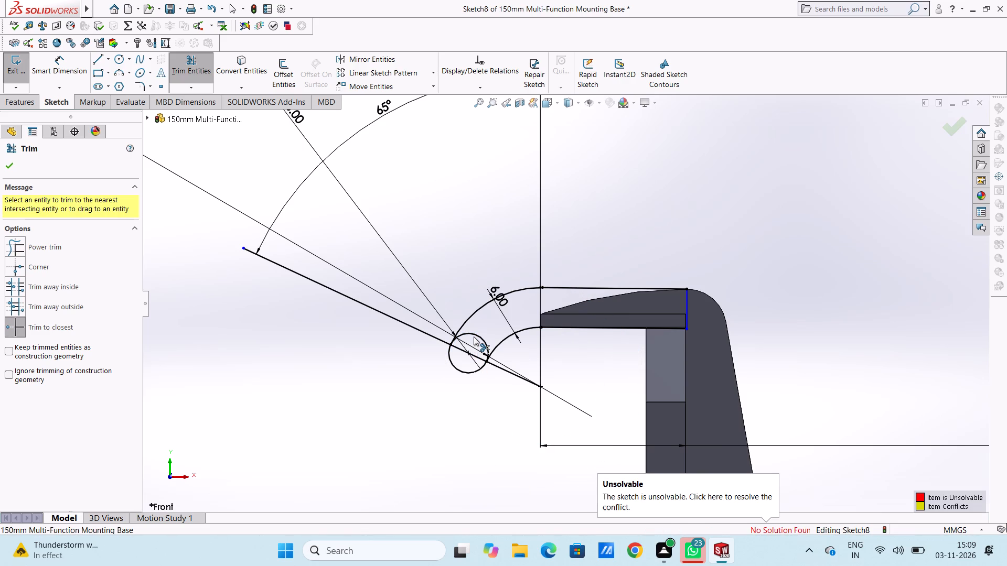
Trim away all segments of the 65° angled line running through the small end circle.
click(413, 325)
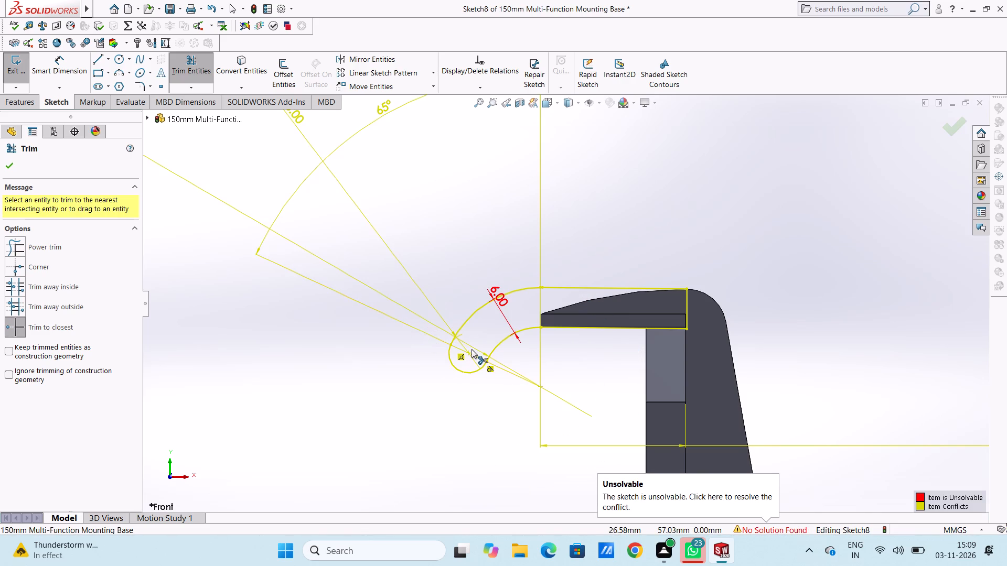
click(472, 351)
click(502, 368)
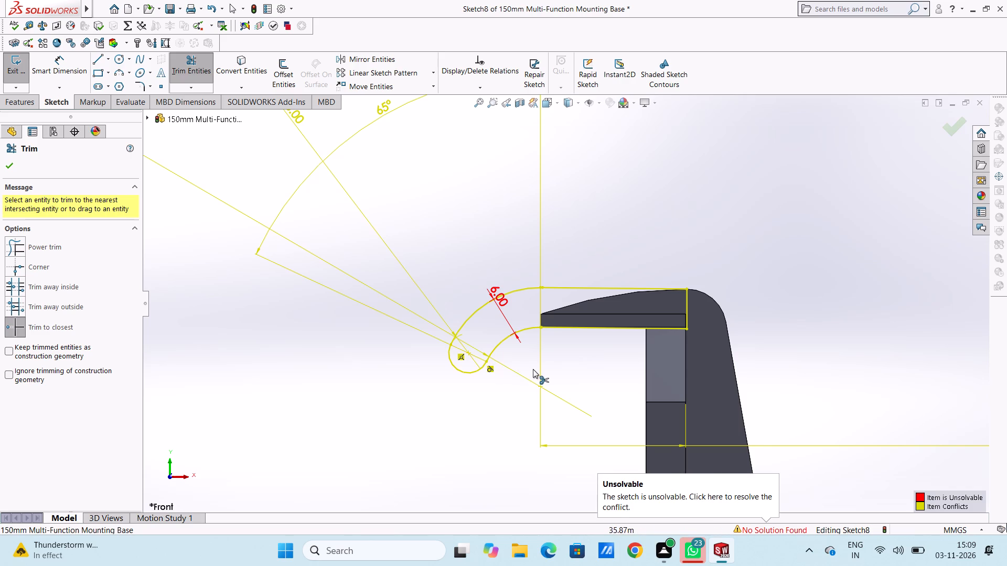
click(536, 369)
click(537, 368)
double_click(468, 354)
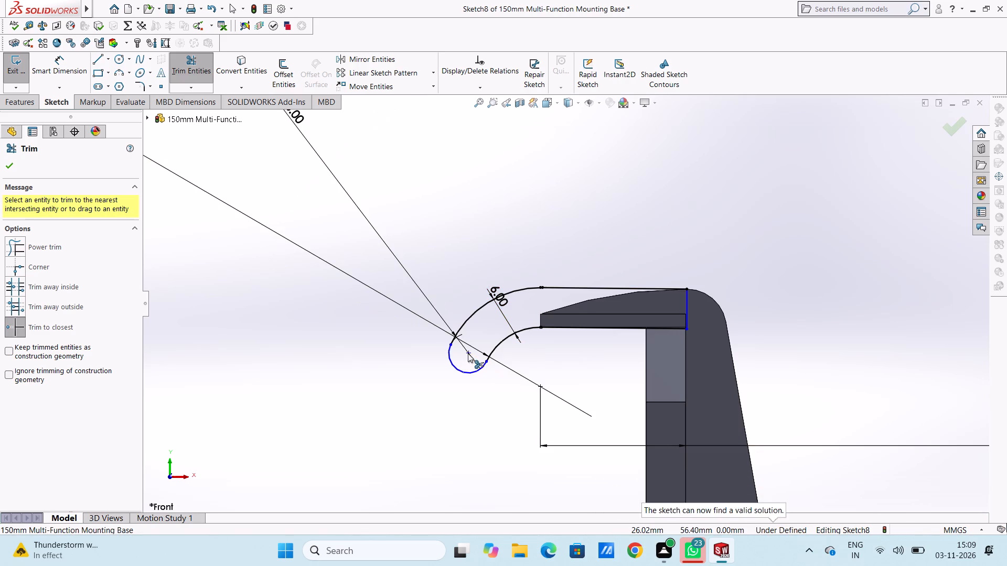
click(465, 350)
click(468, 345)
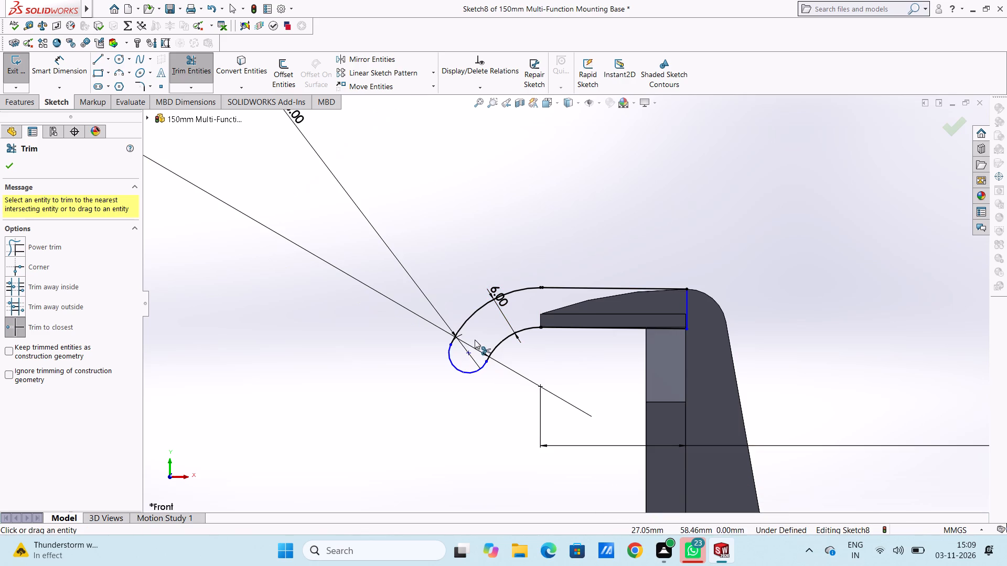
click(475, 340)
Trim the tiny overlapping segment where the outer arc meets the hook's upper straight line.
scroll(539, 298, down, 5)
scroll(572, 266, down, 5)
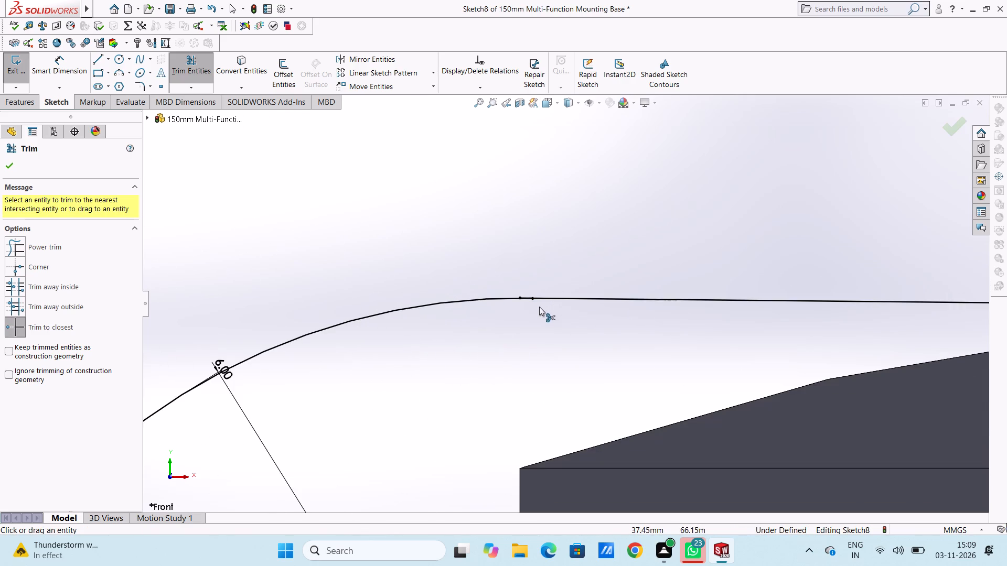
scroll(537, 308, down, 20)
scroll(527, 307, down, 2)
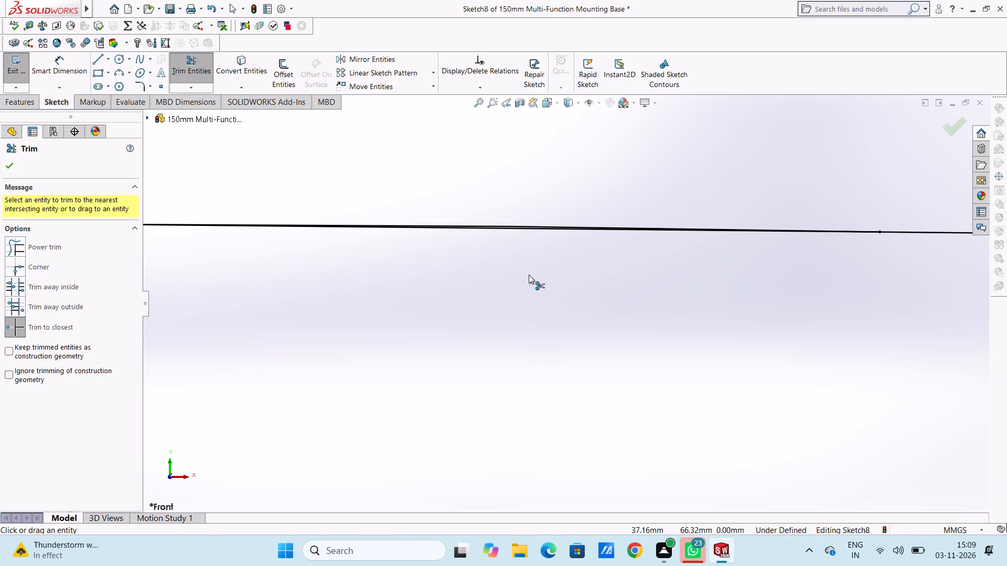
scroll(534, 241, up, 4)
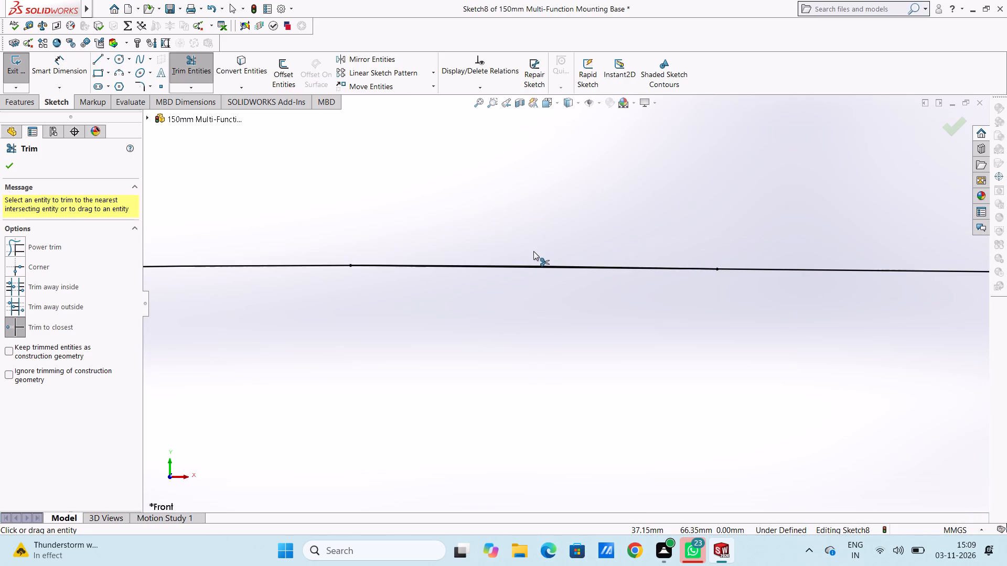
scroll(533, 252, down, 5)
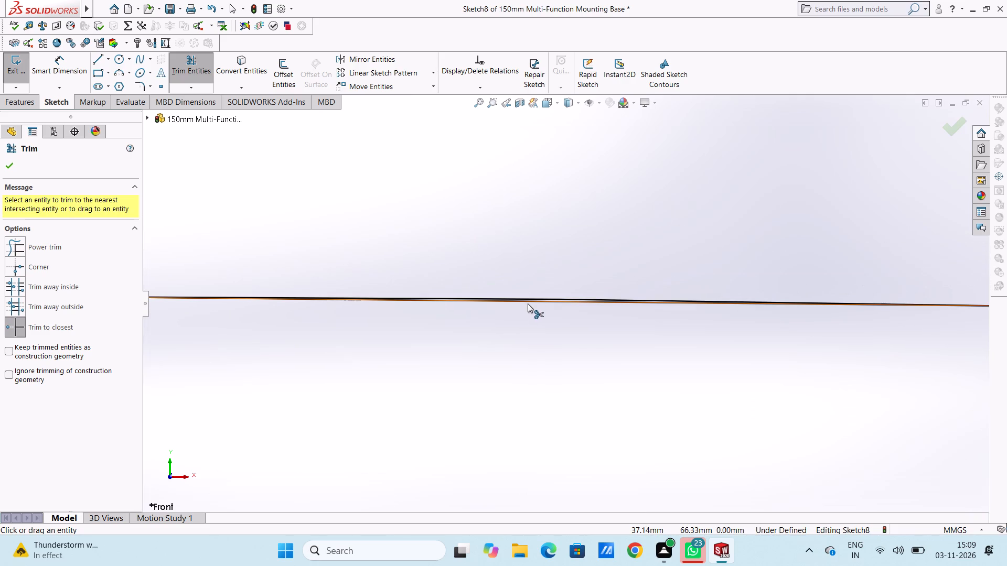
click(528, 303)
scroll(528, 303, up, 13)
scroll(528, 303, up, 12)
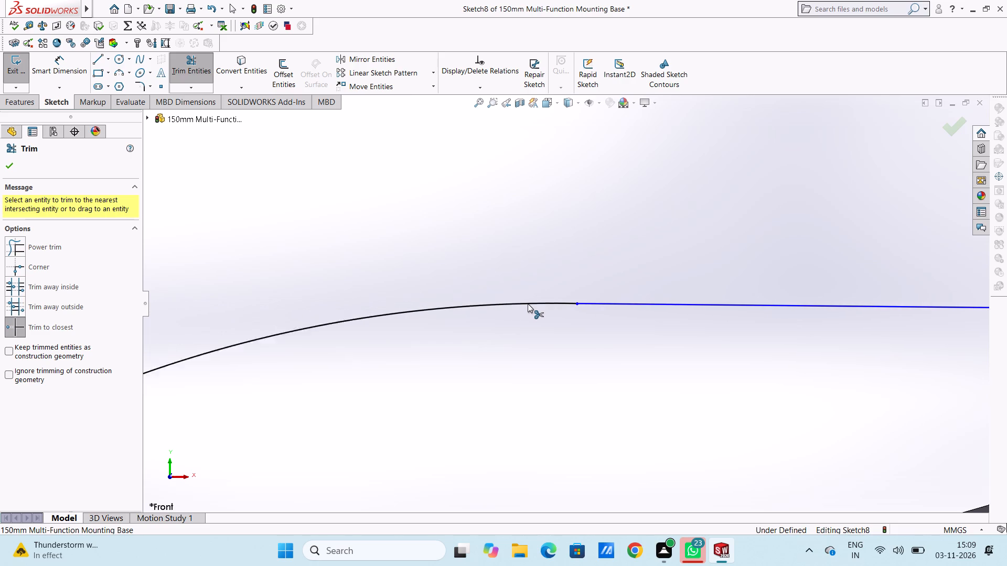
scroll(528, 303, up, 18)
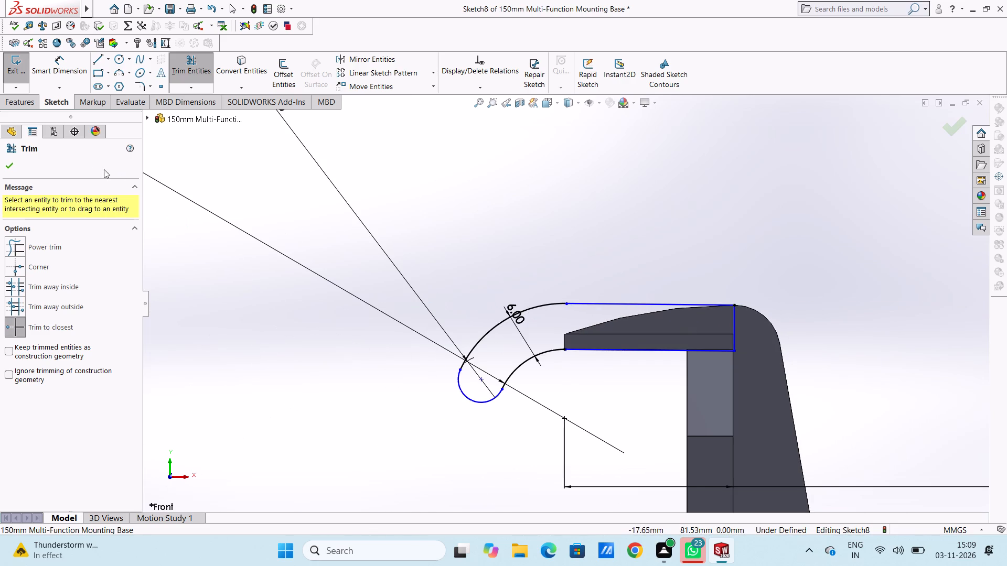
click(8, 168)
Add a tangent relation between the outer arc and the upper straight line.
click(296, 212)
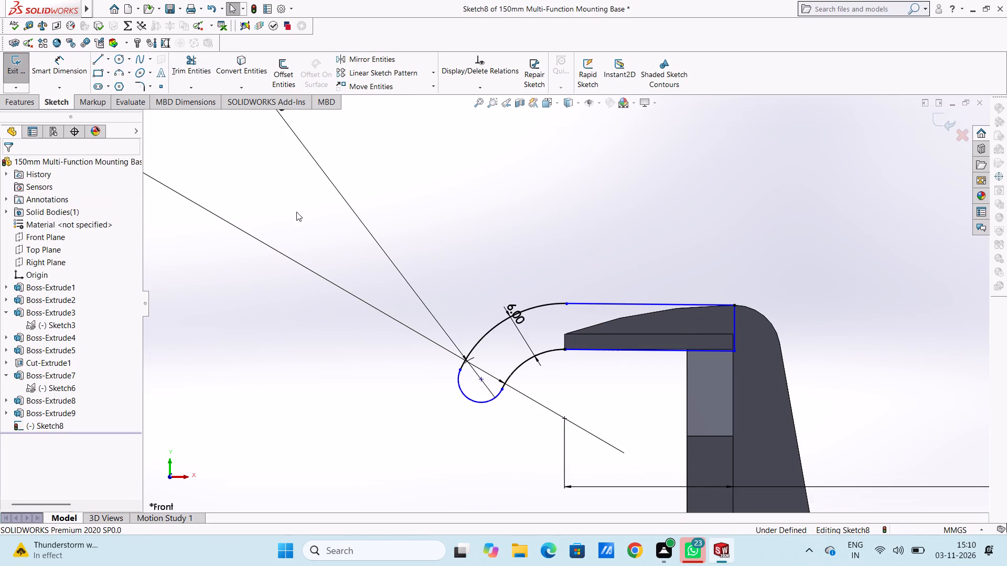
click(620, 306)
ctrl+click(557, 305)
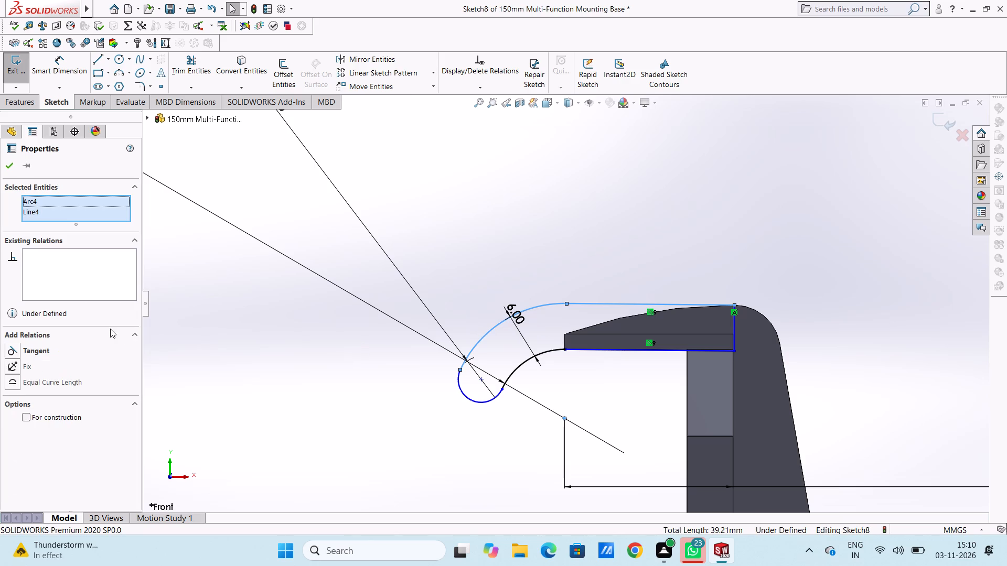
click(16, 349)
click(425, 252)
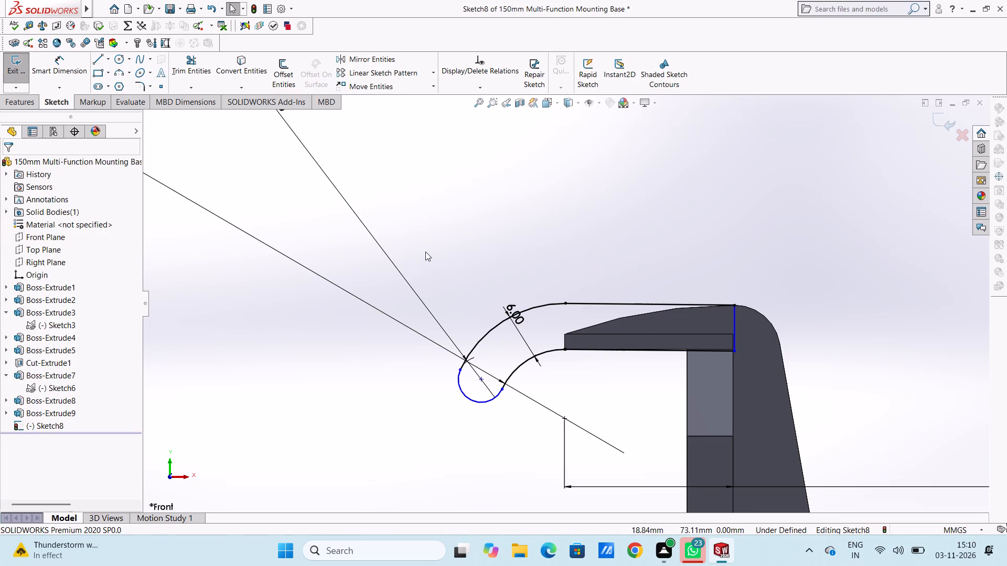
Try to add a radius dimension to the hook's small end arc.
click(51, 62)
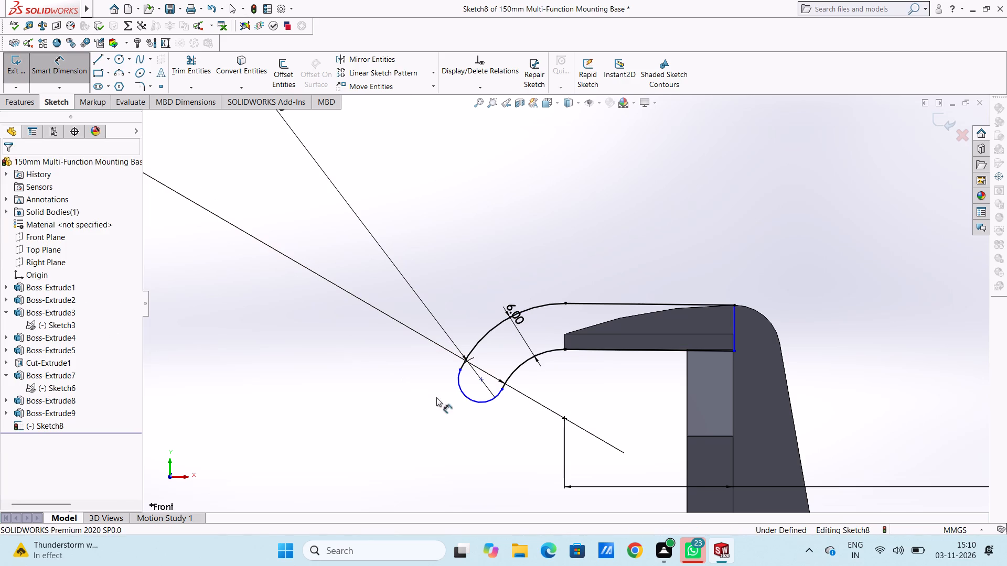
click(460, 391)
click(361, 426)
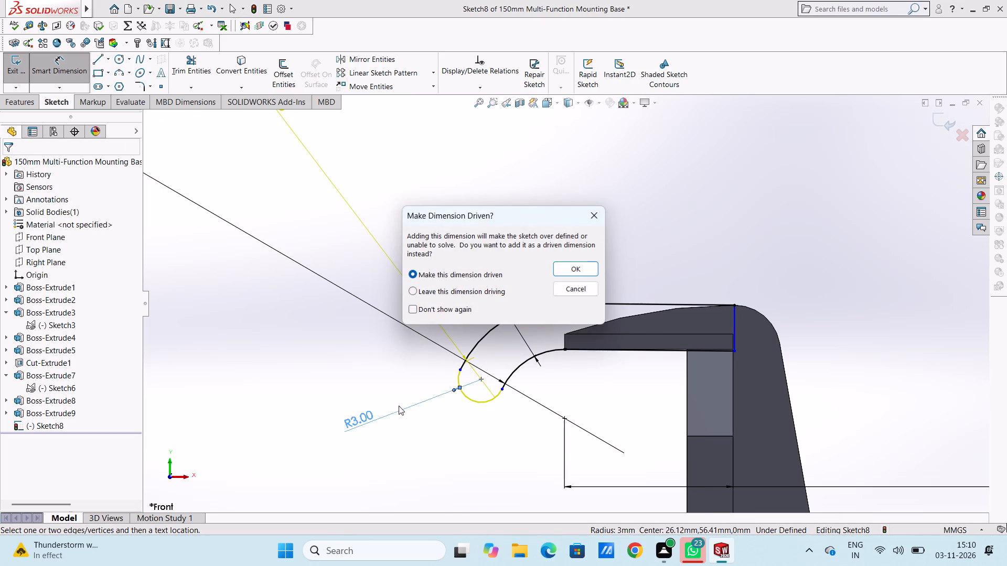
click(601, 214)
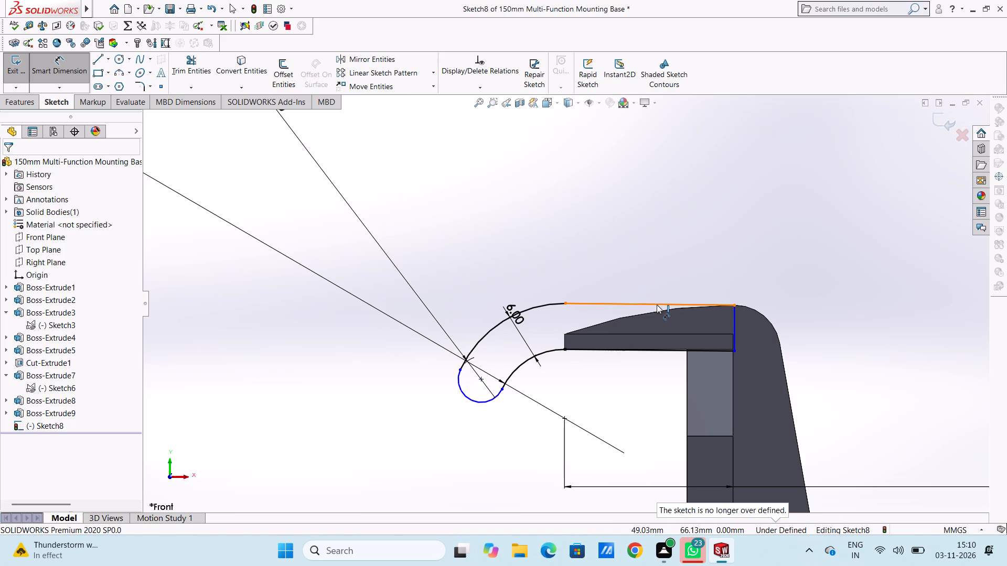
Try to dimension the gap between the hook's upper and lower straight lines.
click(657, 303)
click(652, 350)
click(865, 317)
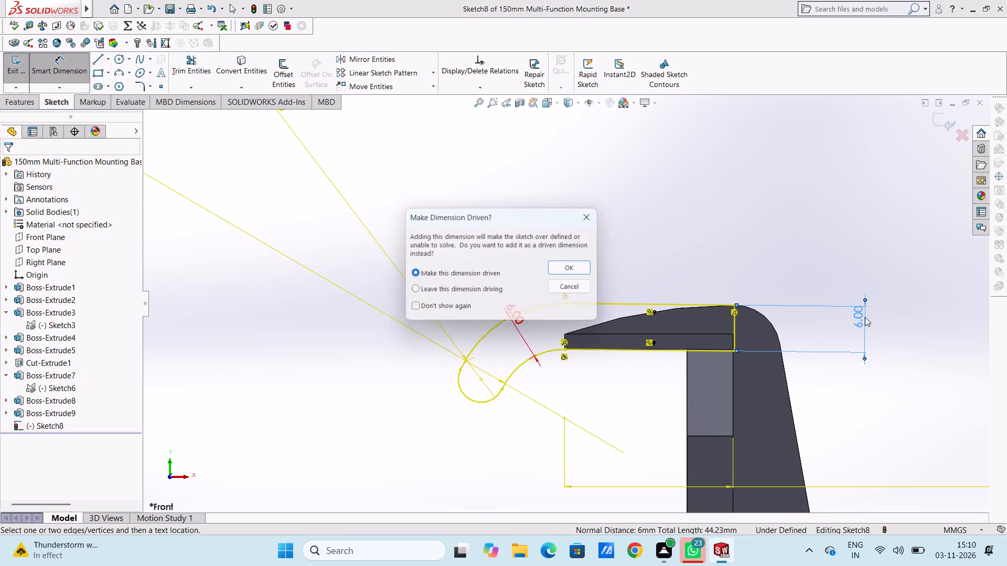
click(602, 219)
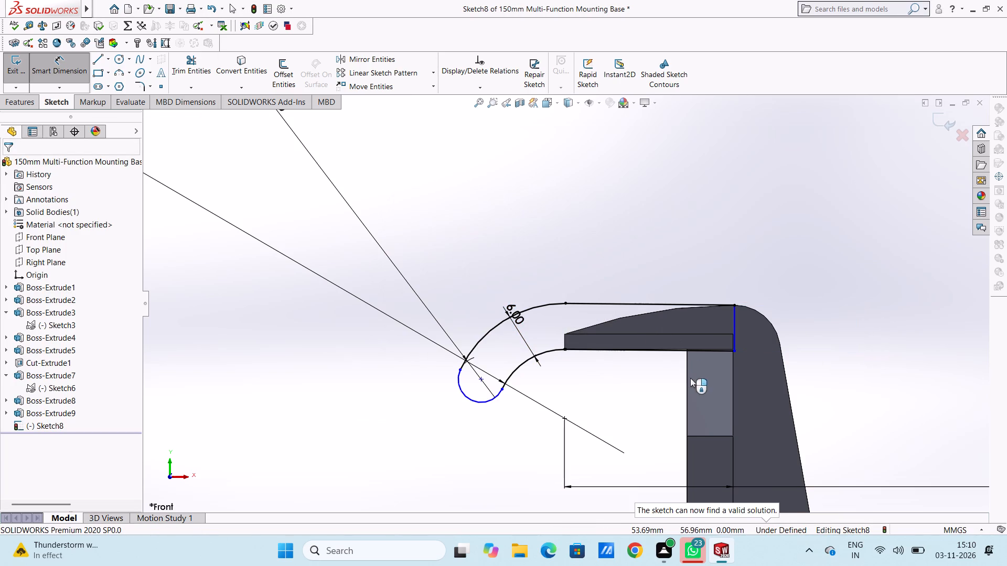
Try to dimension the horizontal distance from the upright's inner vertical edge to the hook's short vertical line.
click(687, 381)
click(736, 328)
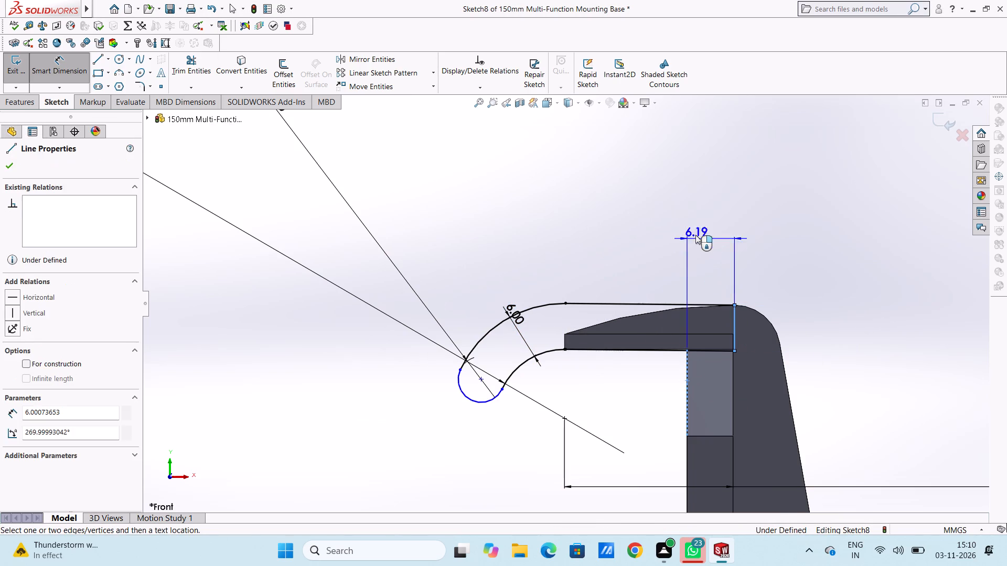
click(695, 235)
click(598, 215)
Dimension the distance between the upright's slanted outer edge and the hook's short vertical line, accepting the proposed value.
scroll(651, 292, up, 4)
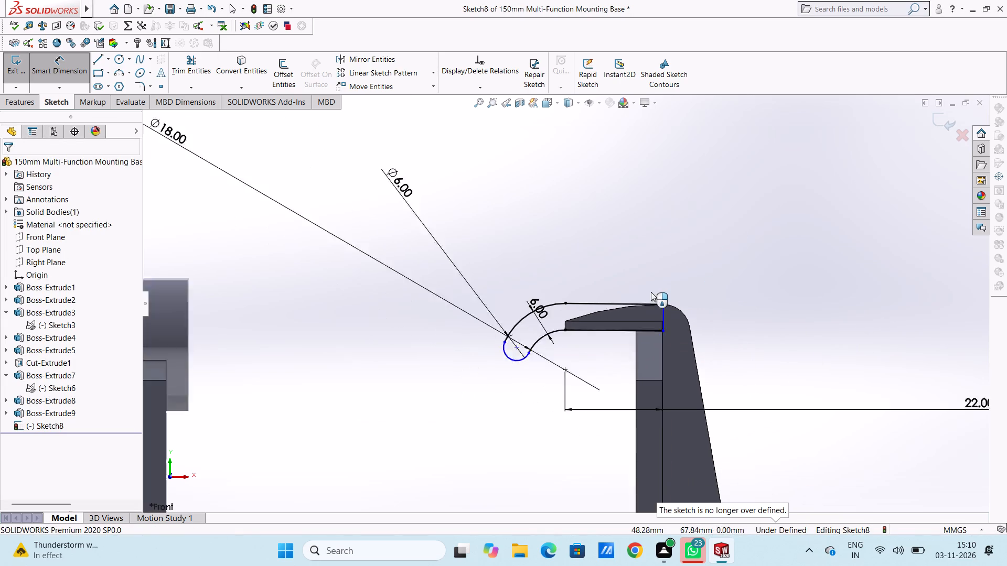
scroll(651, 292, up, 1)
scroll(617, 373, up, 2)
scroll(607, 380, down, 2)
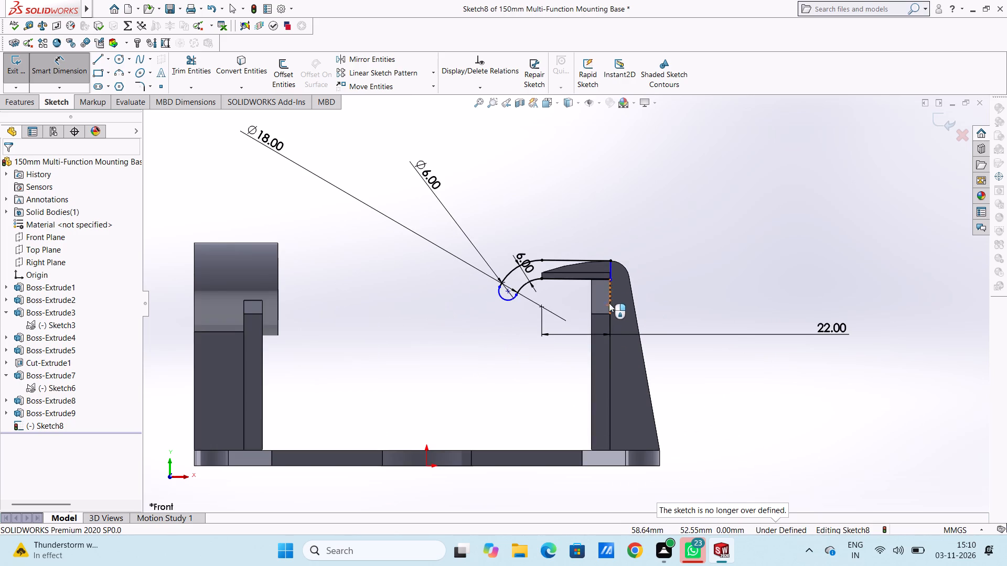
scroll(609, 303, down, 2)
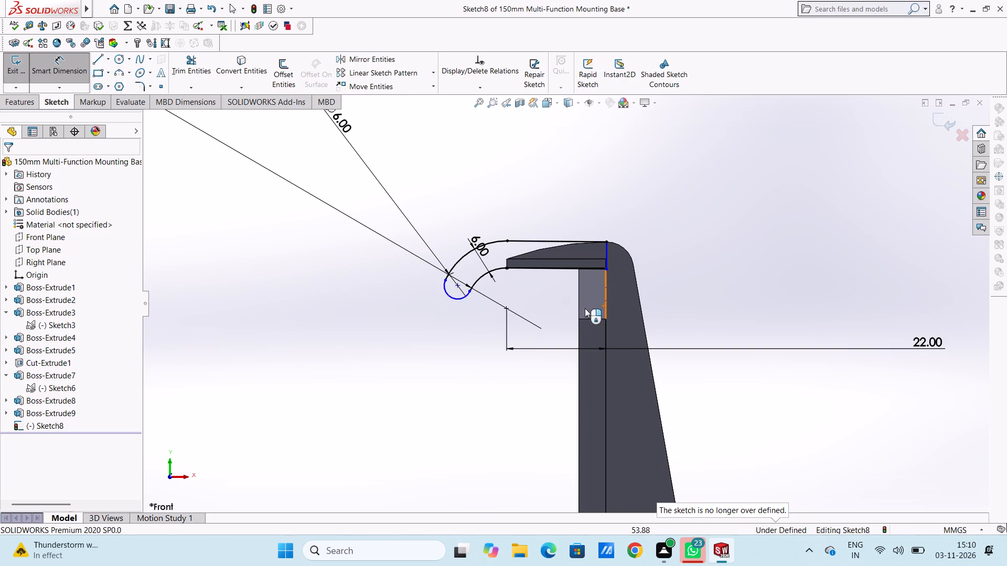
click(649, 362)
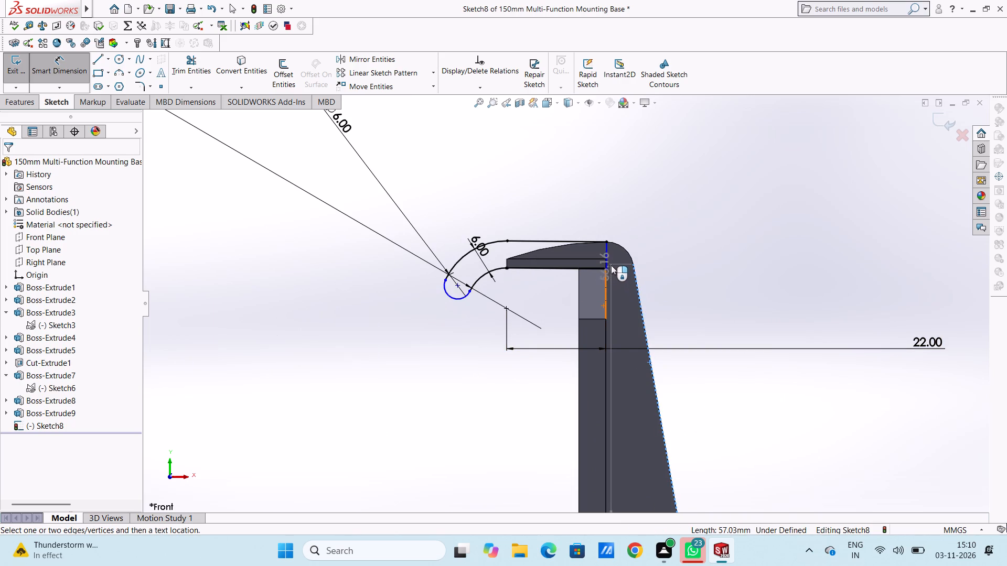
click(606, 257)
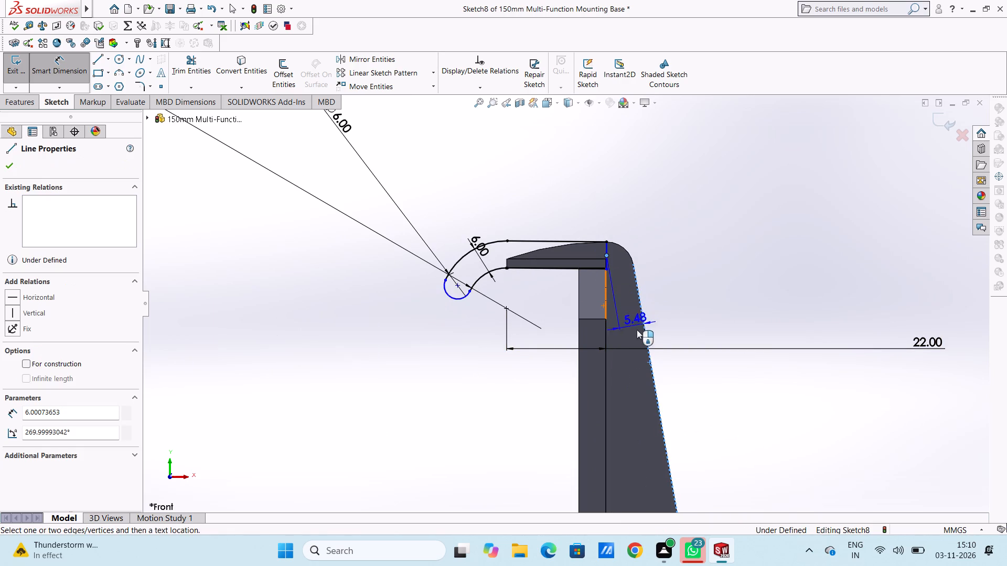
click(659, 387)
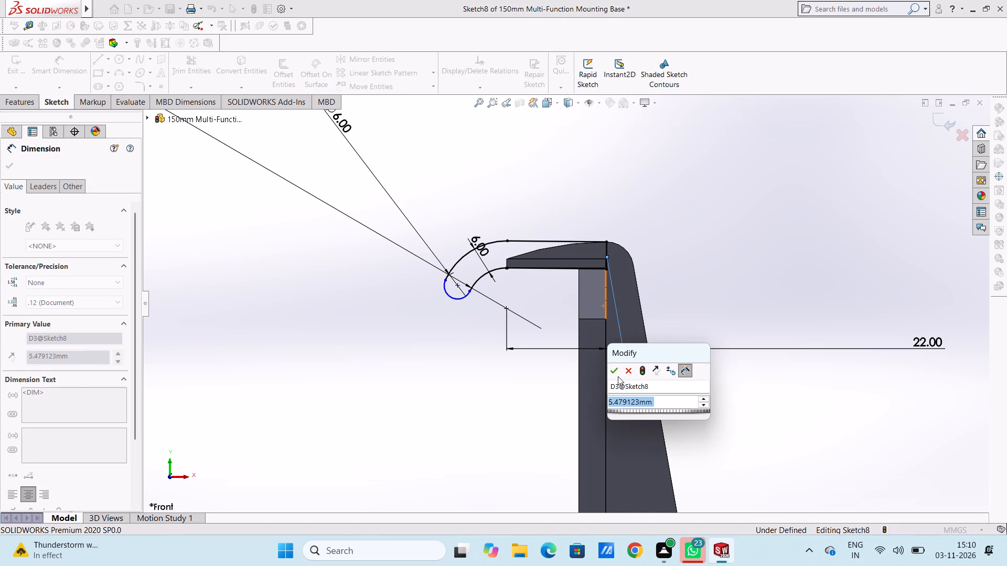
click(615, 372)
click(720, 268)
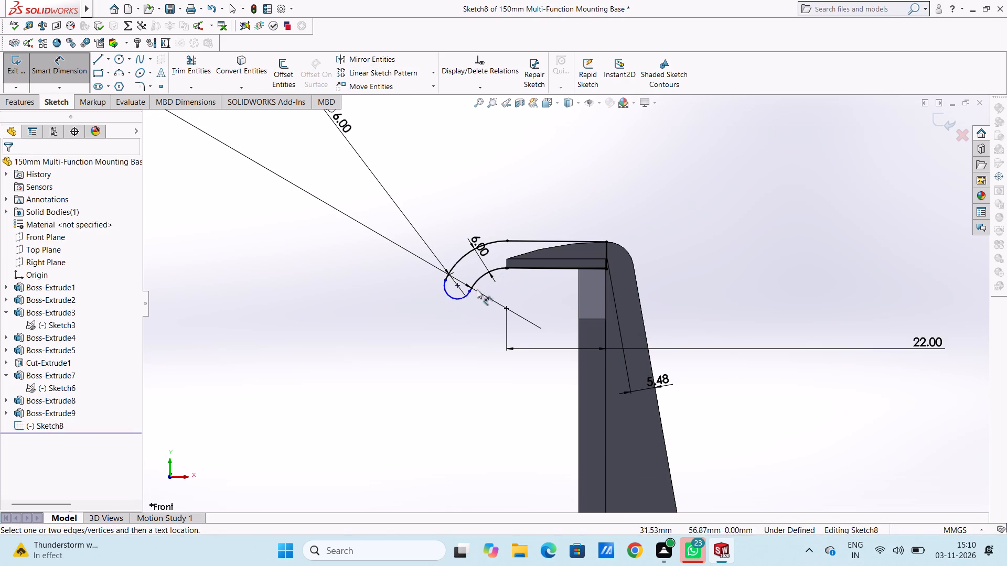
Dimension the horizontal distance from the small end arc's centre to the inner arc's upper endpoint, accepting the proposed value.
click(457, 286)
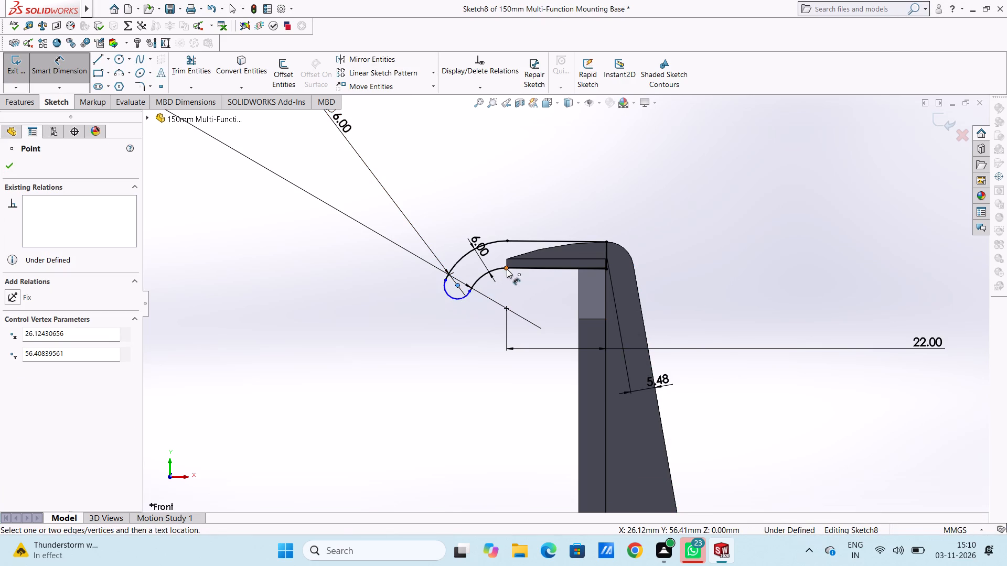
click(508, 260)
click(488, 385)
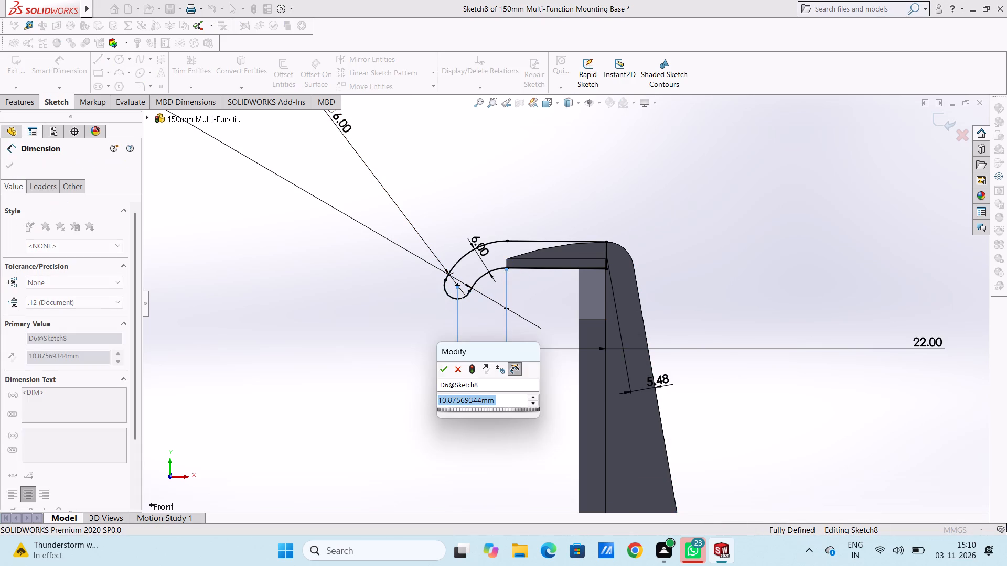
click(445, 373)
click(430, 363)
scroll(426, 361, up, 2)
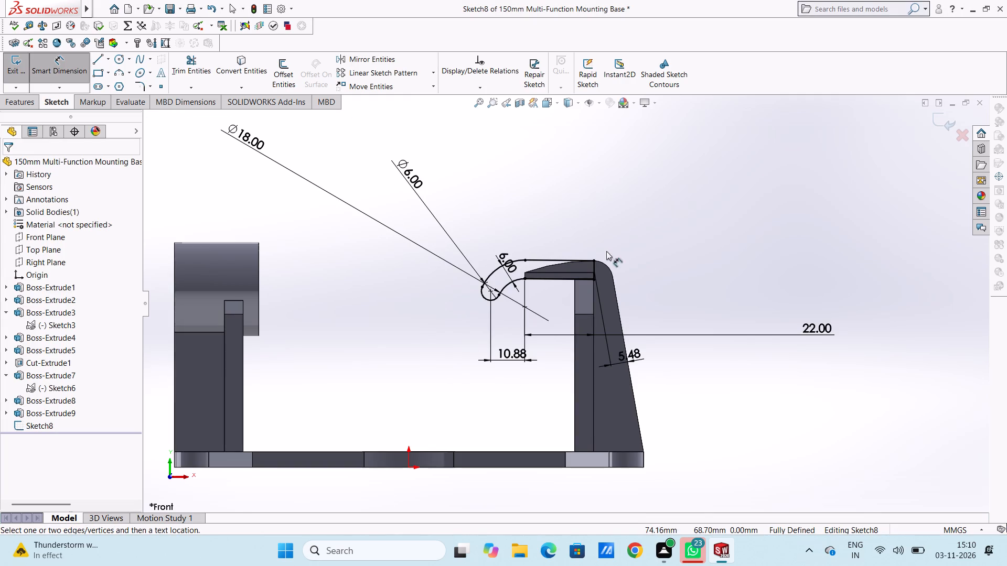
click(51, 74)
Sketch a line about 87 mm long from the upright's outer bottom corner along its slanted edge, extending past the top.
click(95, 61)
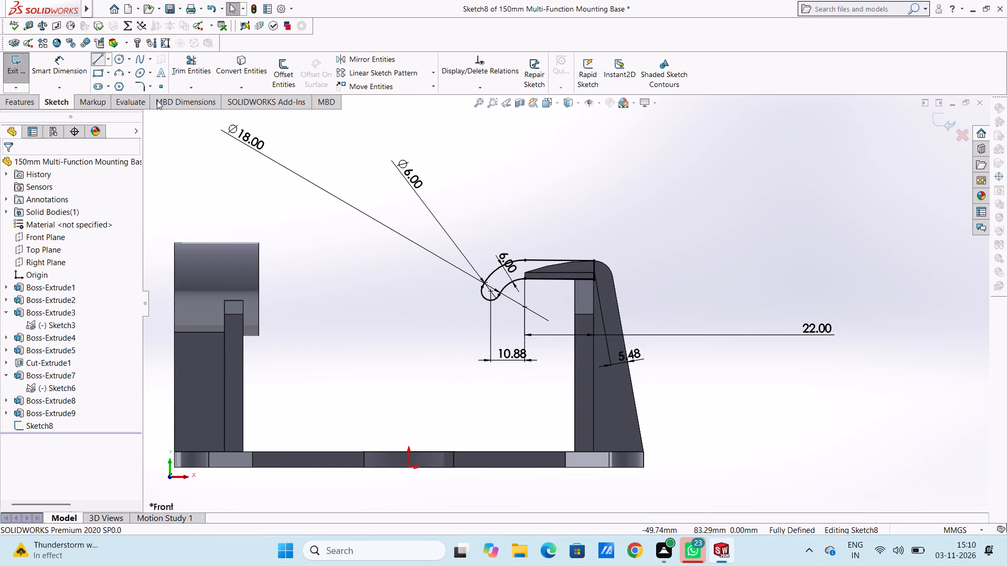
click(644, 451)
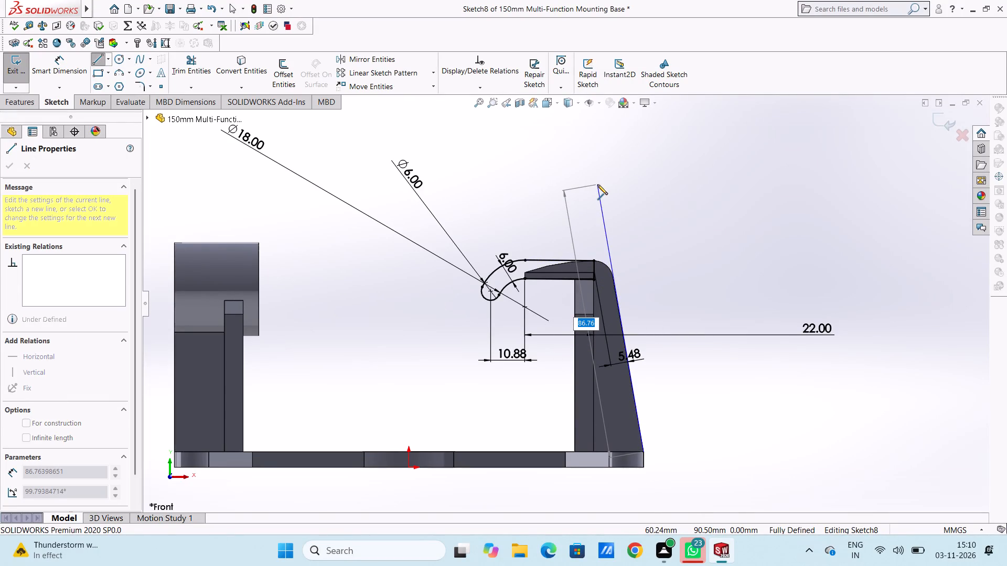
click(597, 184)
right_click(641, 175)
click(656, 183)
click(649, 196)
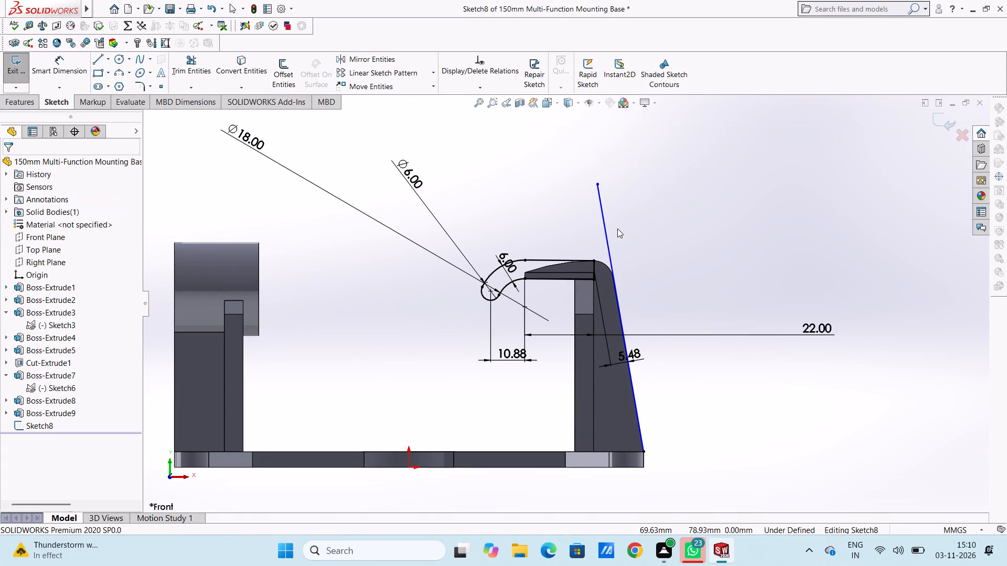
Dimension the angle between the slanted line and the base's top edge as 80°, and place the dimension clear of the hook.
click(65, 63)
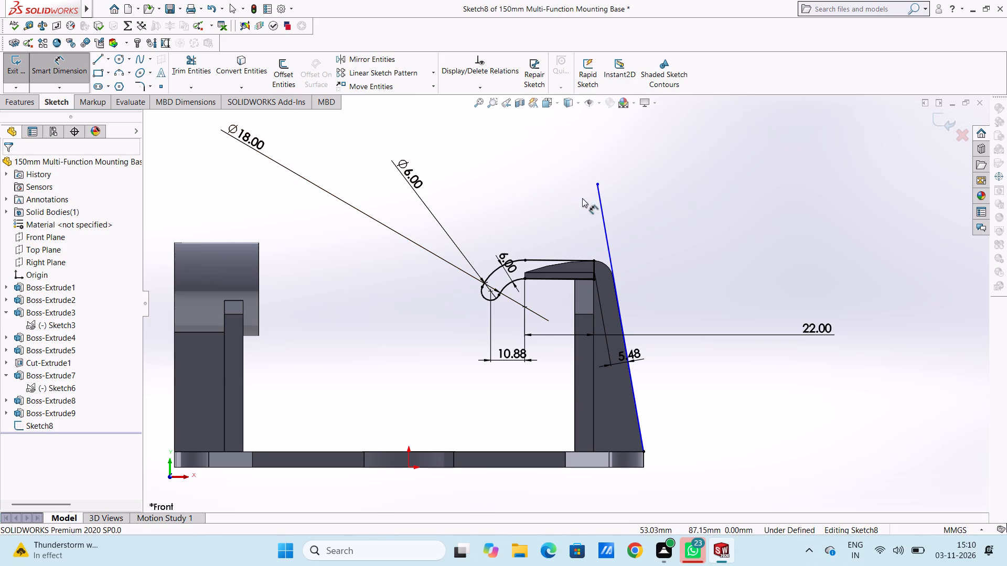
click(600, 207)
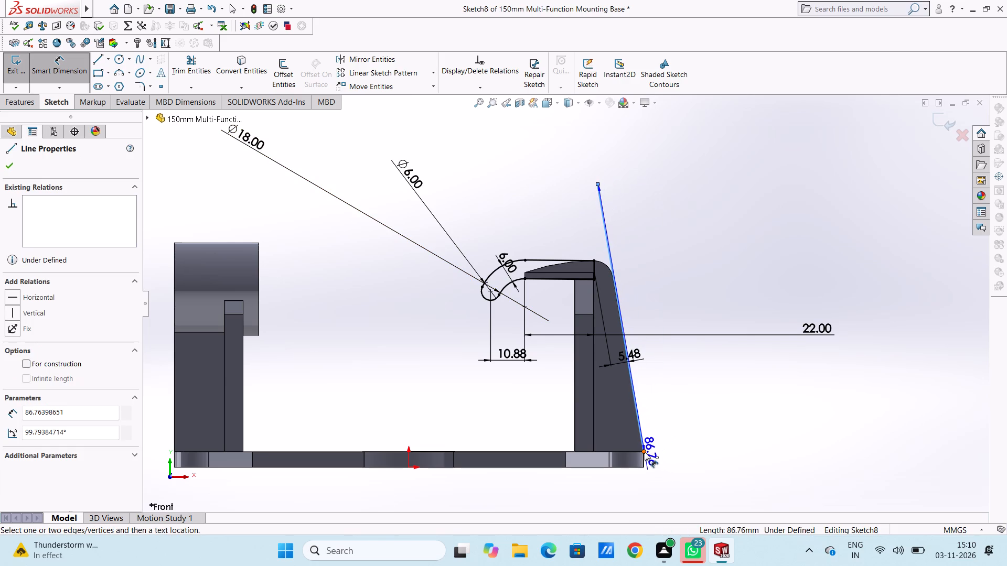
click(645, 452)
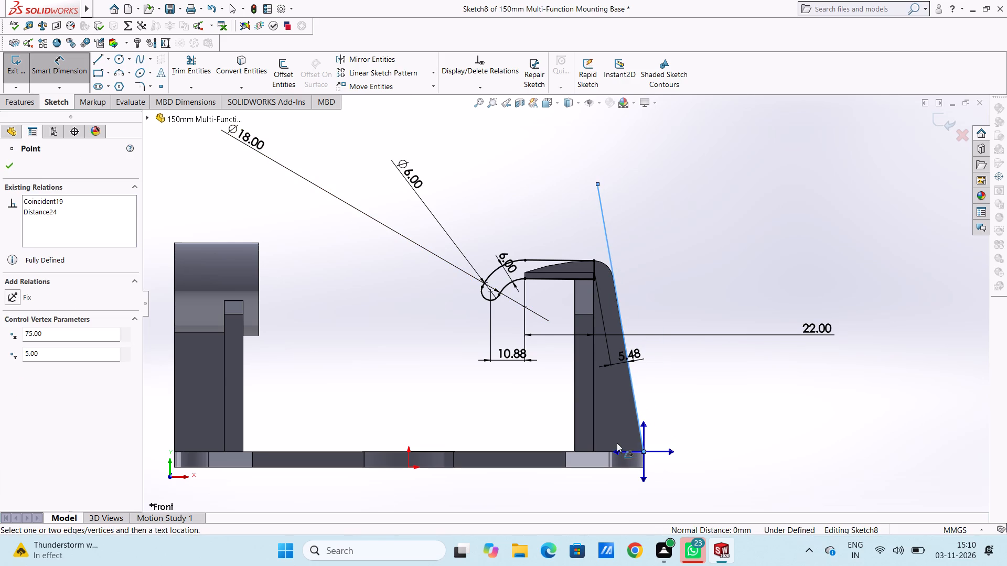
click(617, 449)
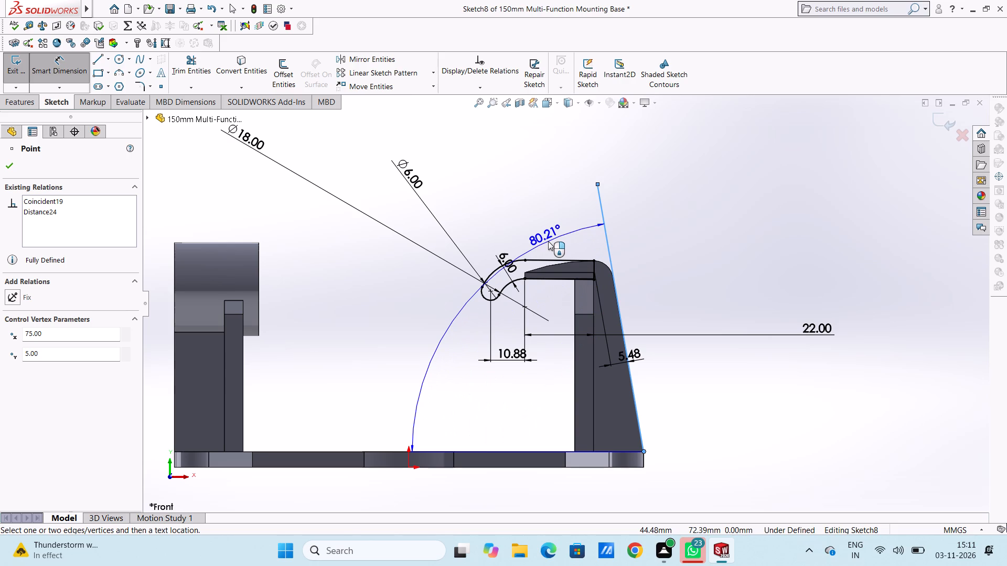
click(548, 241)
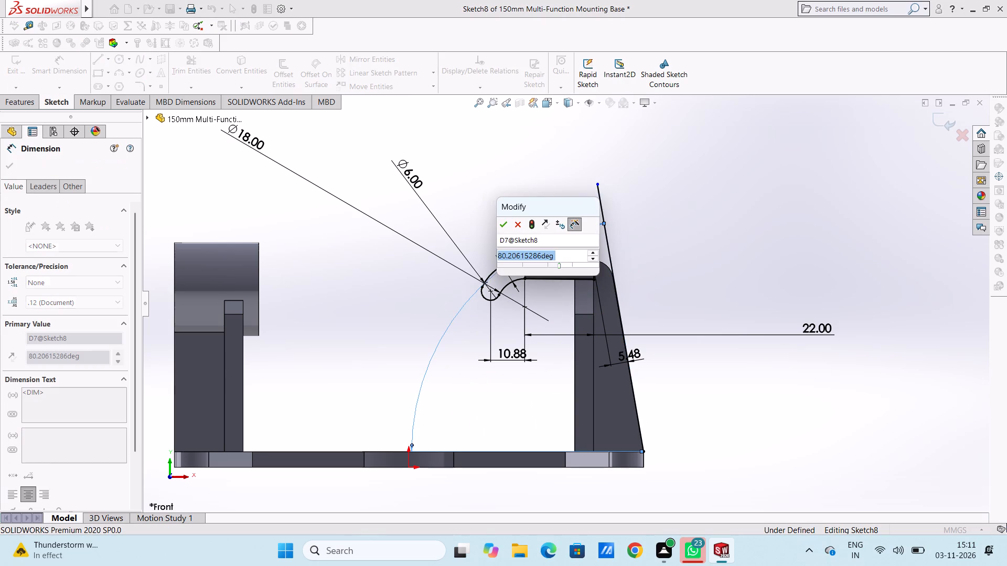
text(80)
key(Return)
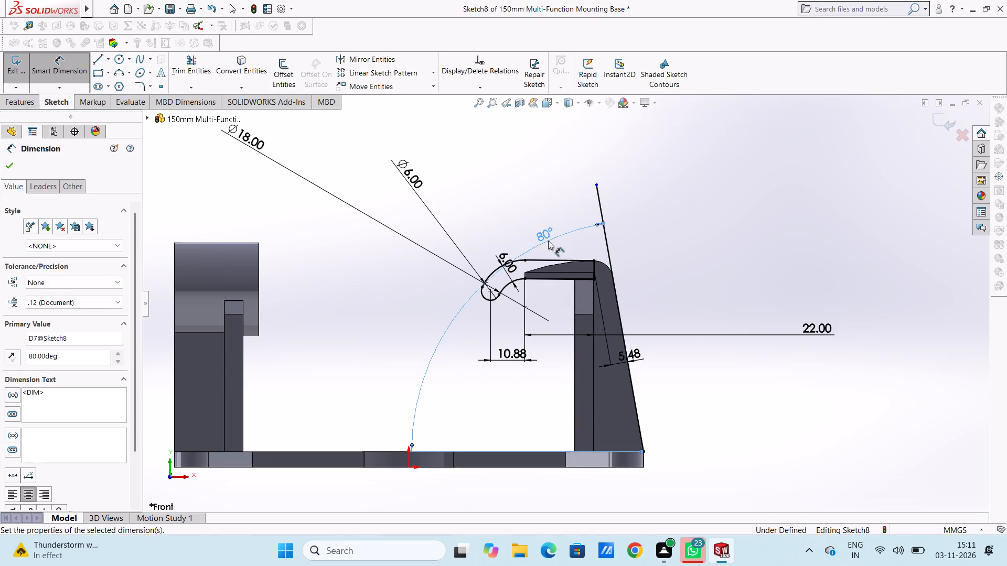
click(510, 196)
drag(532, 237, 491, 198)
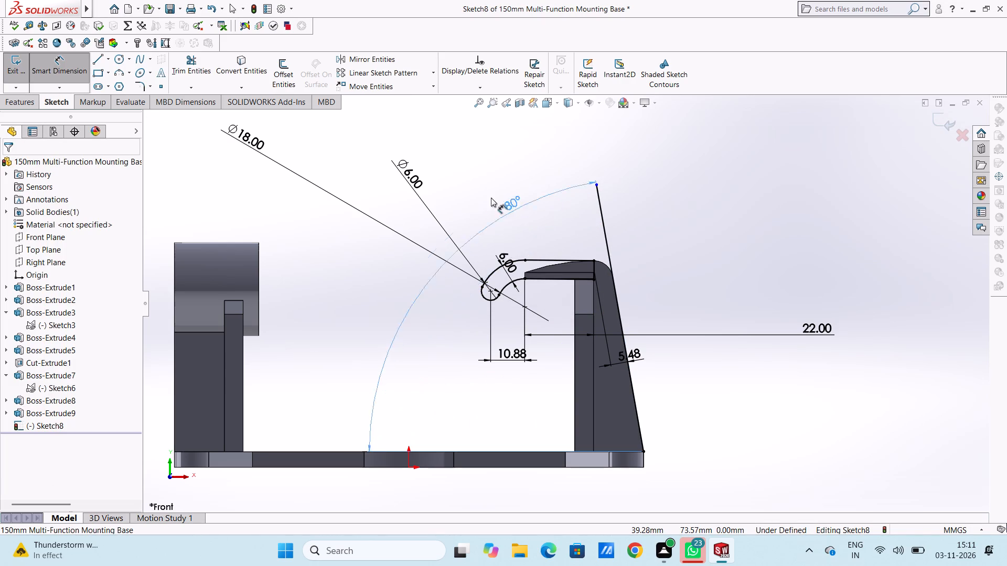
drag(491, 198, 451, 169)
click(497, 202)
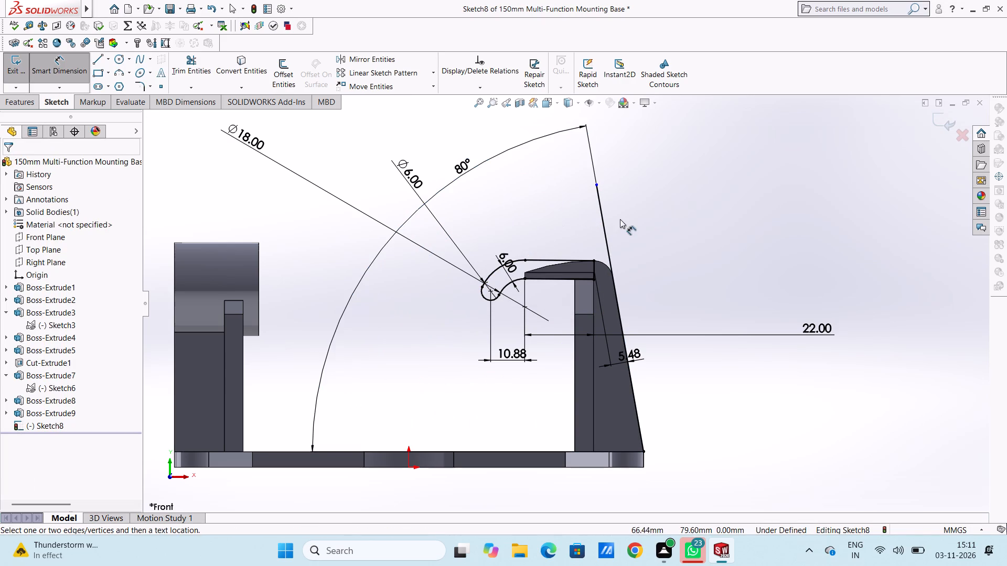
Sketch a three-point arc of radius 67 mm from the left end of the hook's upper straight line to the slanted line.
scroll(620, 220, down, 3)
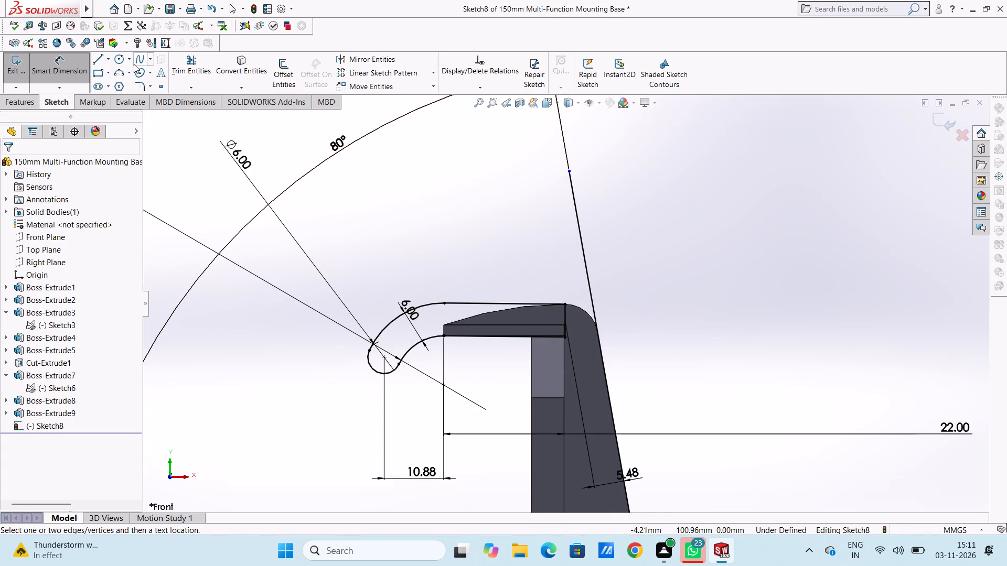
click(117, 71)
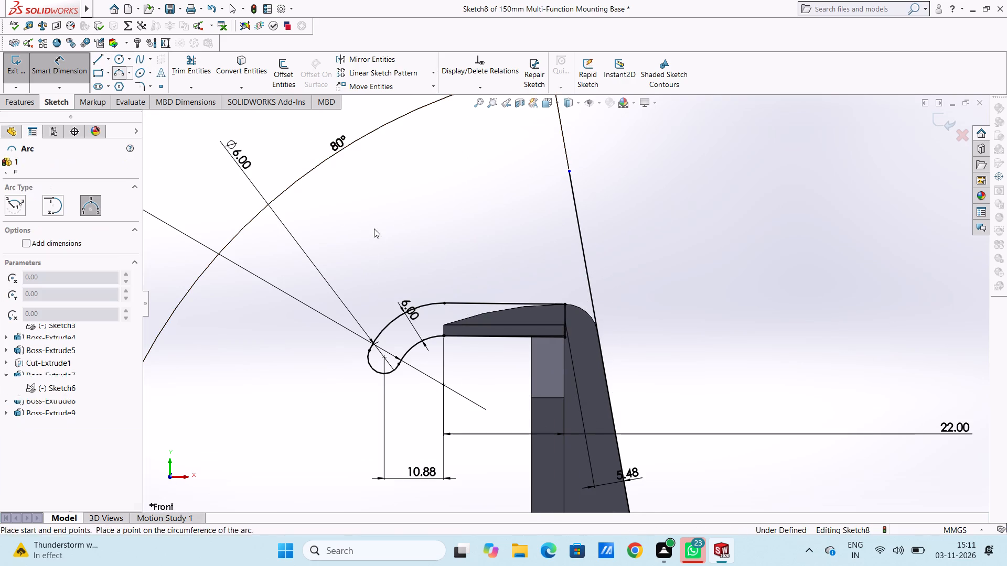
click(445, 302)
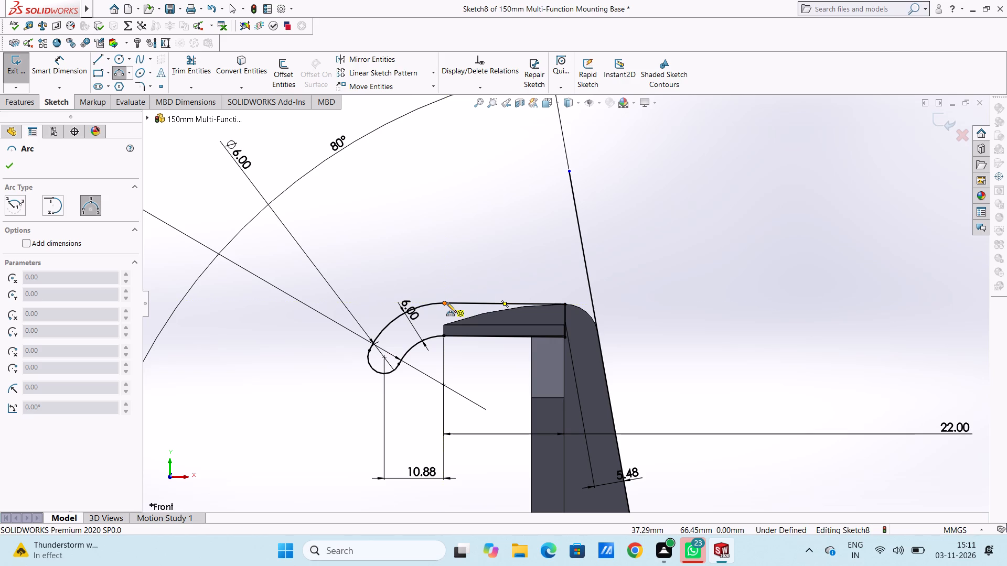
click(587, 284)
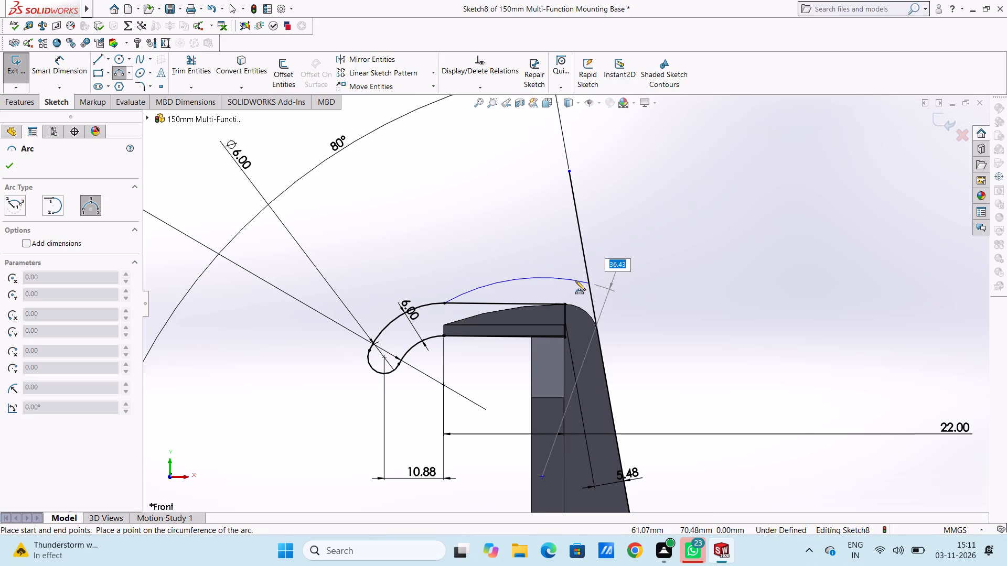
text(67)
key(Return)
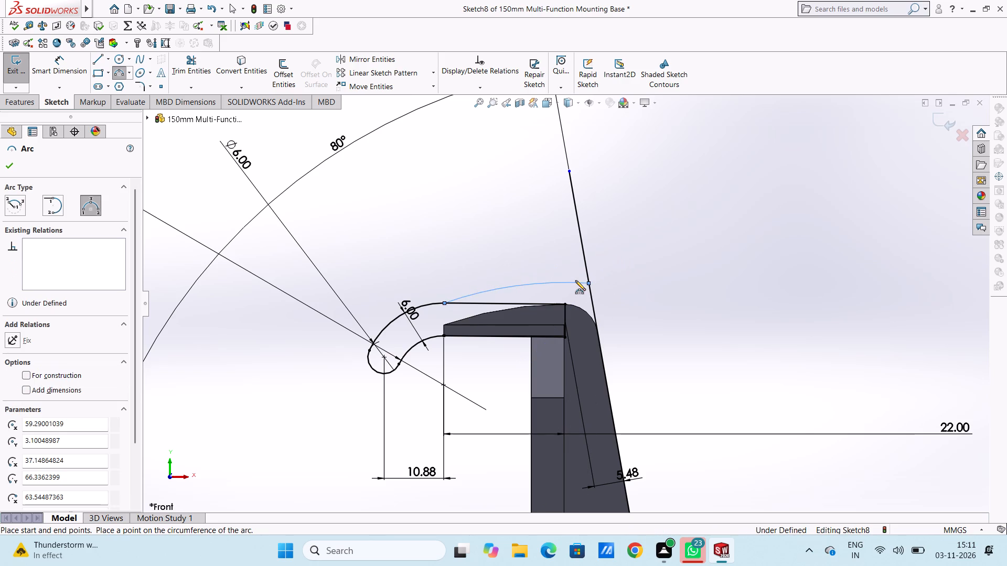
scroll(466, 244, up, 4)
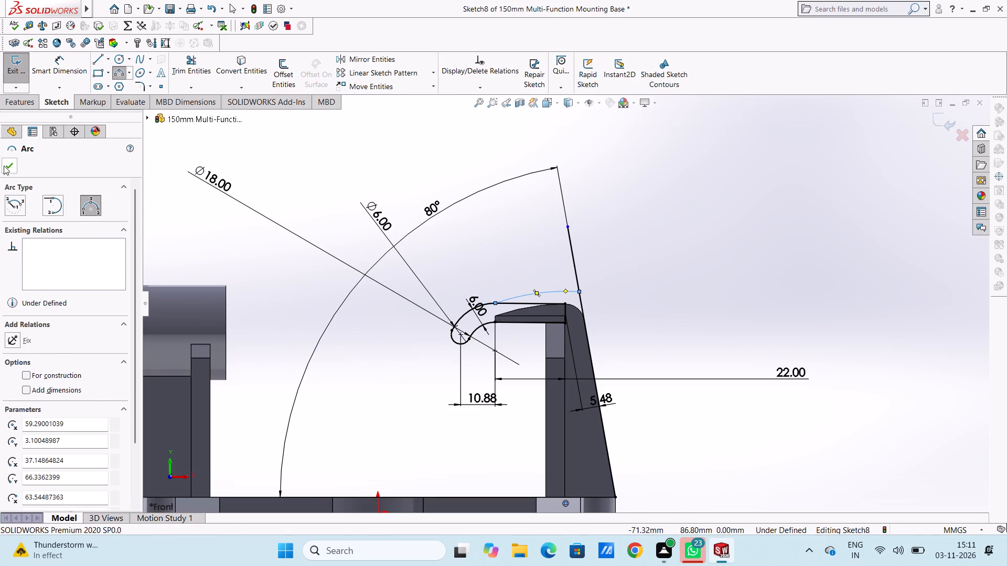
click(4, 166)
click(208, 243)
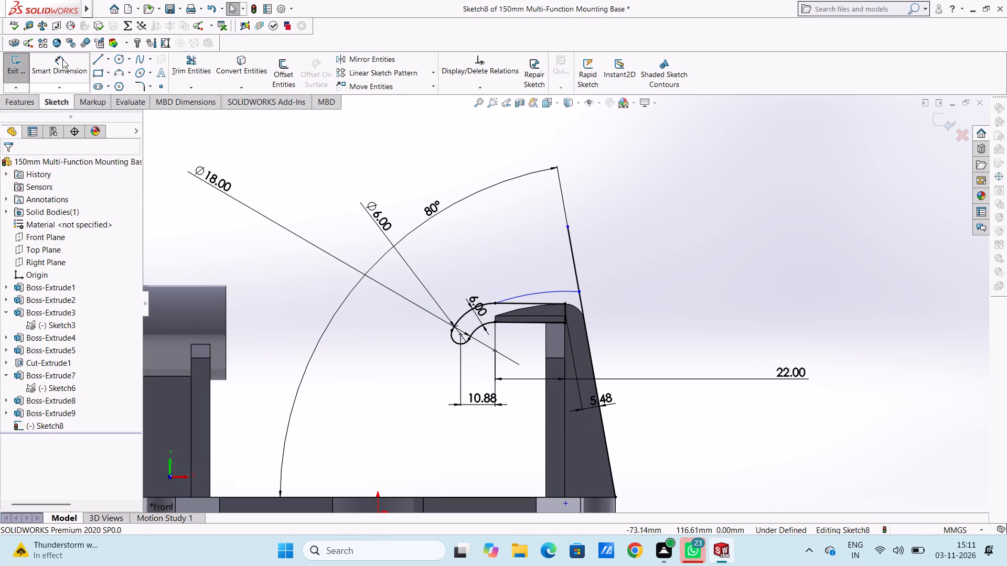
Dimension the new top arc's radius, accepting 67 mm.
click(66, 63)
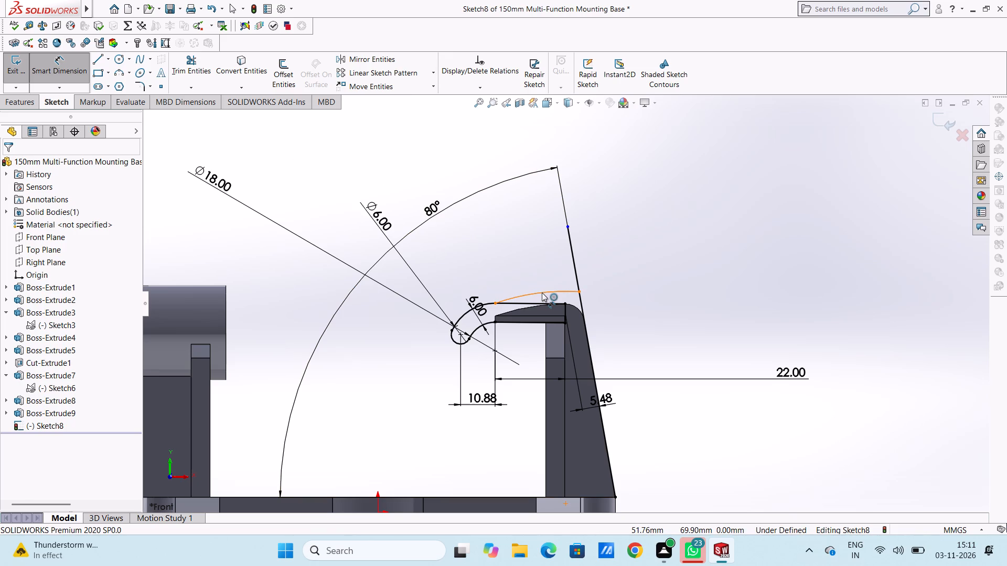
click(542, 292)
scroll(506, 207, up, 2)
click(520, 159)
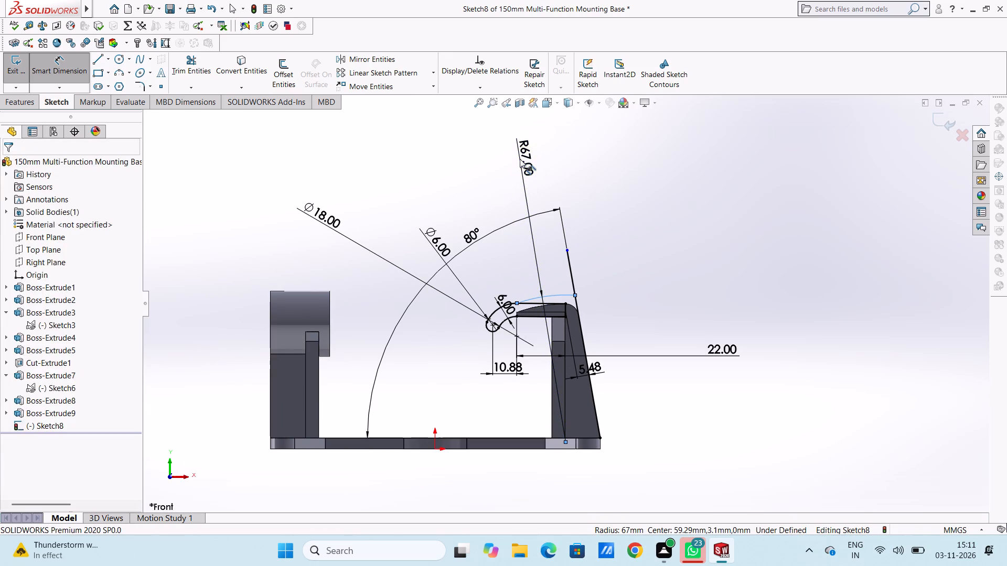
click(475, 141)
click(455, 147)
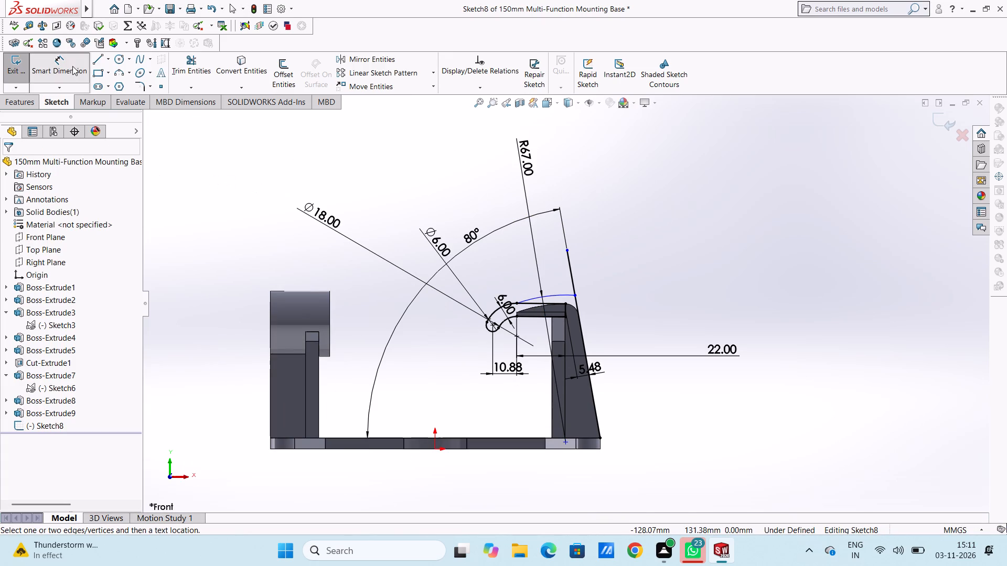
Trim away the part of the slanted line that extends above the 67 mm radius arc.
click(73, 67)
scroll(586, 307, down, 4)
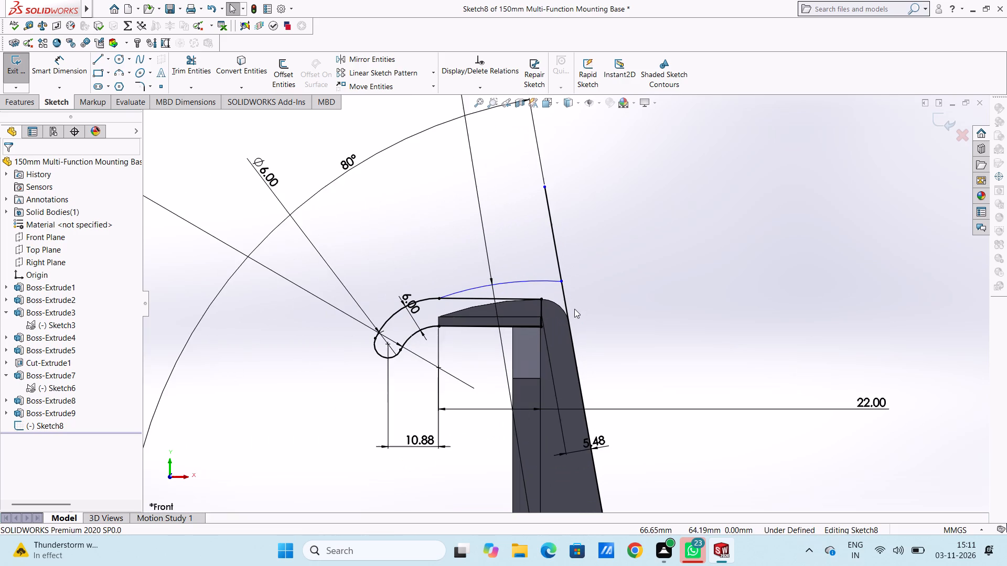
scroll(573, 309, up, 4)
scroll(553, 315, down, 3)
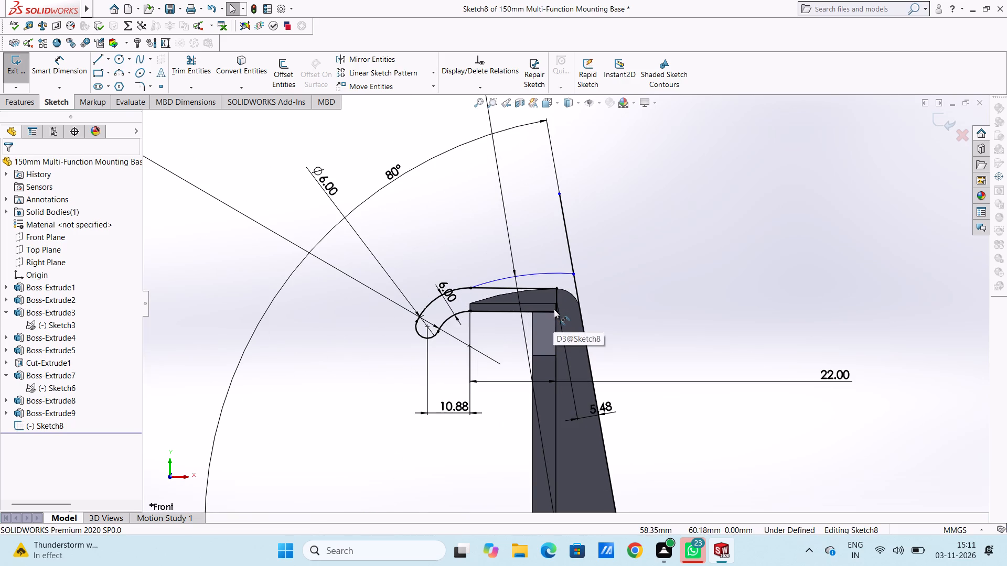
click(194, 68)
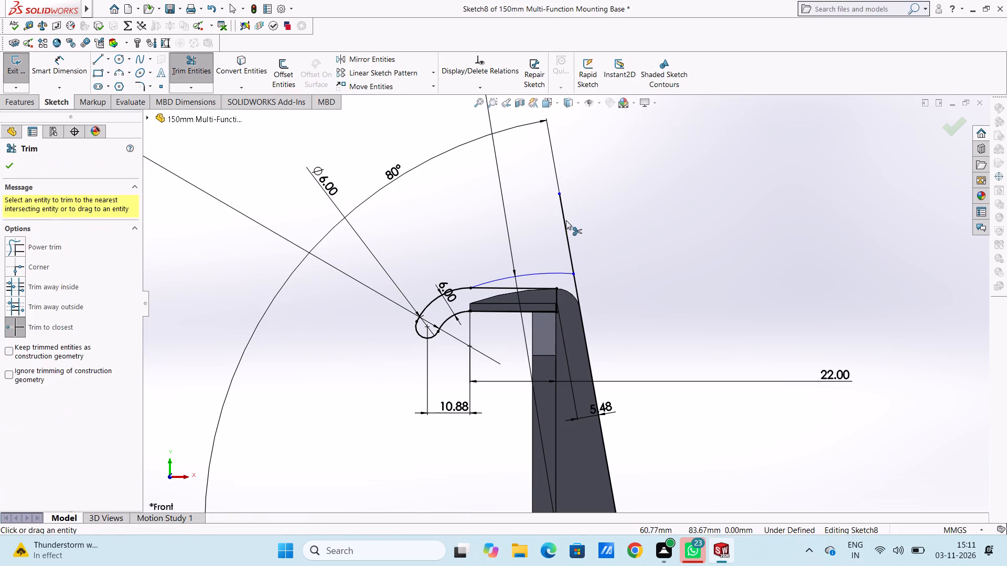
click(565, 220)
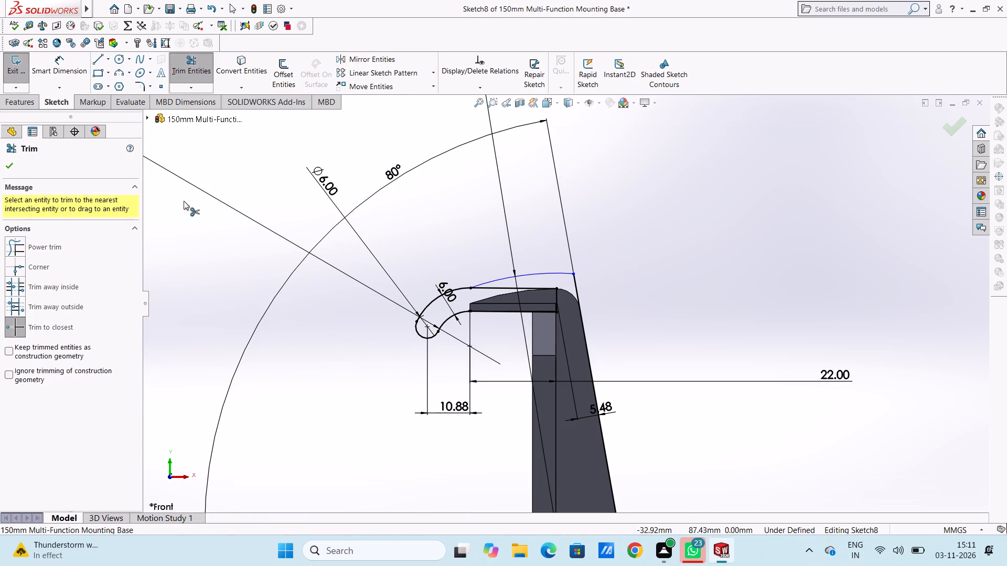
drag(14, 162, 60, 182)
click(189, 226)
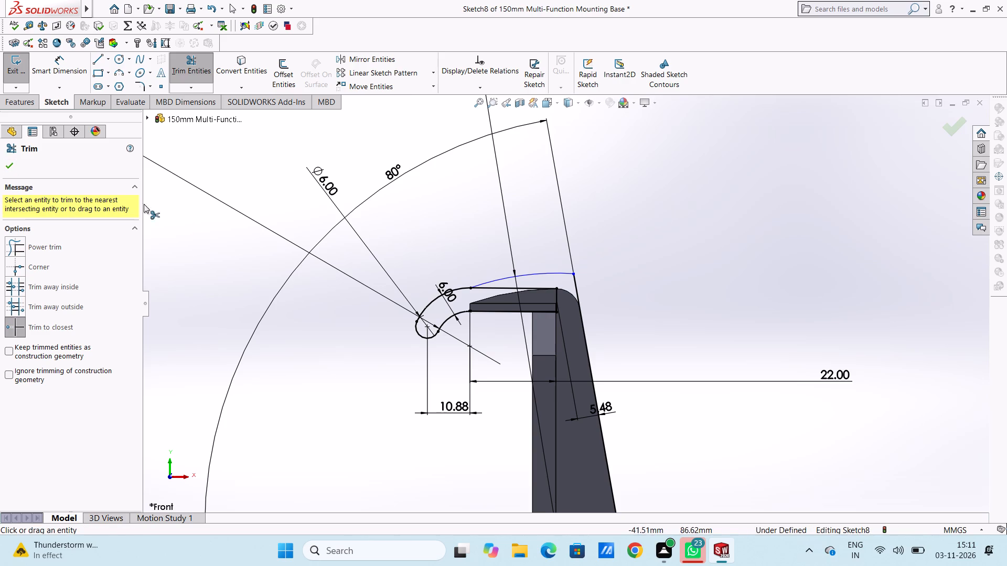
click(7, 161)
click(220, 236)
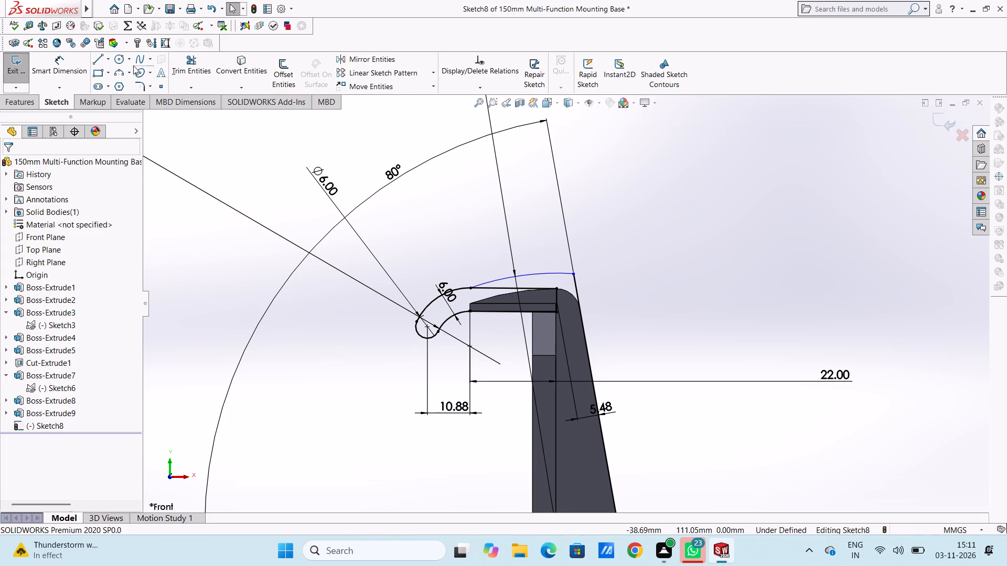
Sketch a three-point corner arc of radius 6 mm from near the top arc's outer end to the slanted line.
click(113, 74)
scroll(553, 291, down, 1)
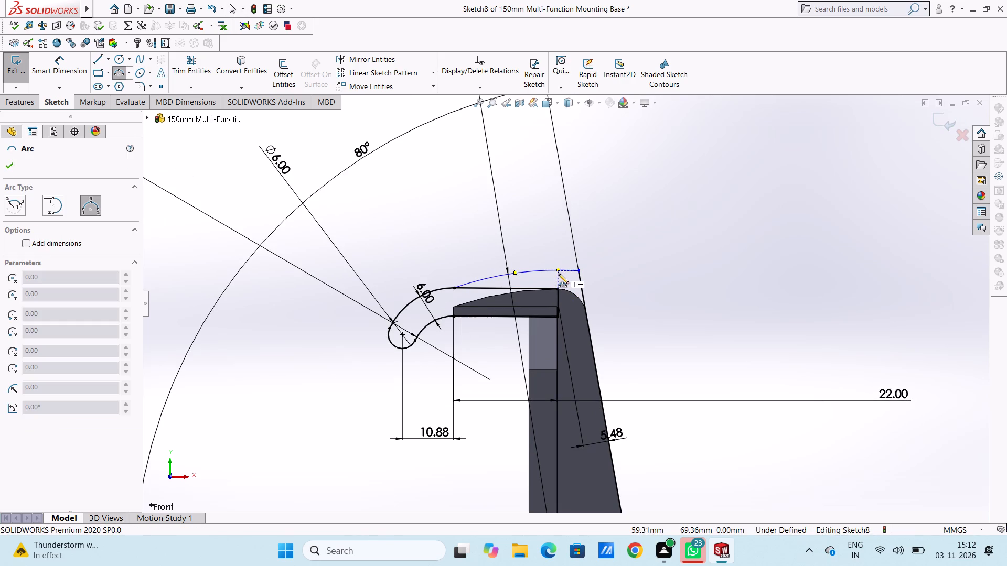
click(565, 271)
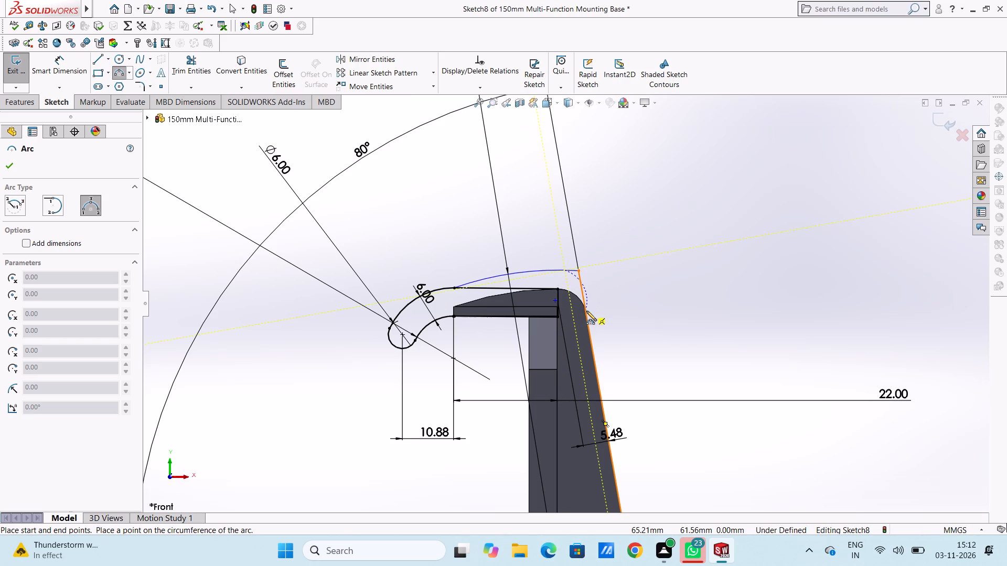
click(586, 311)
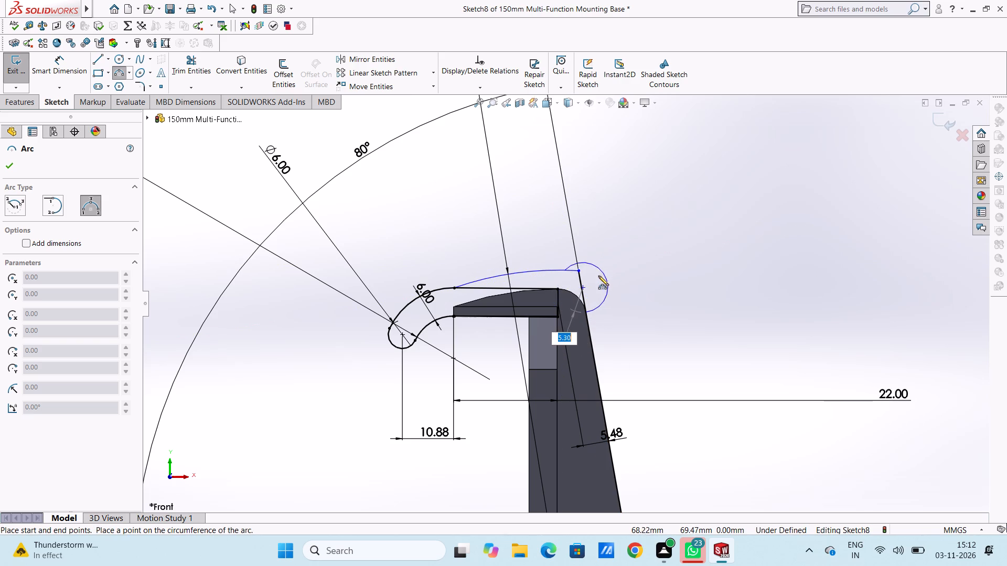
key(6)
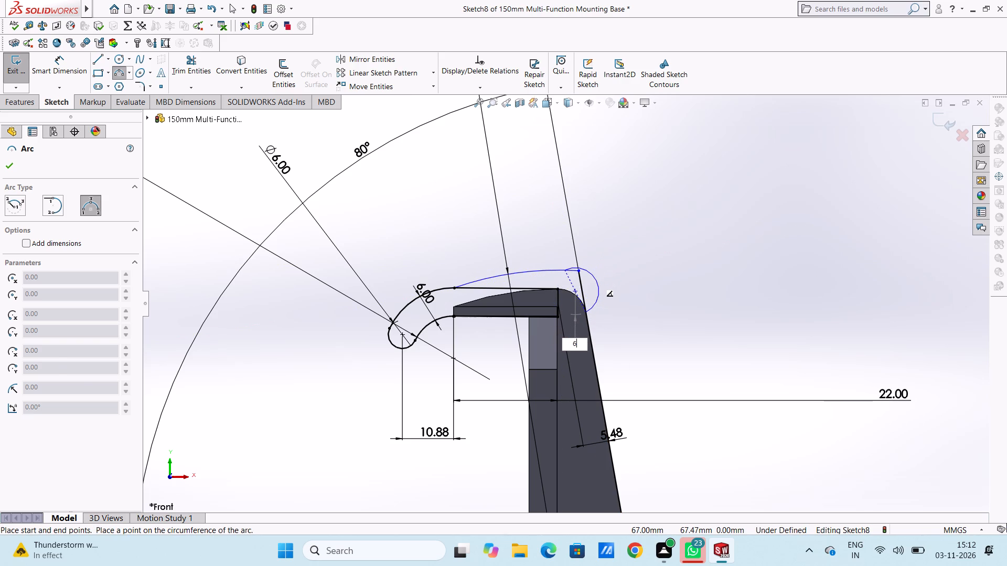
key(Return)
right_click(663, 187)
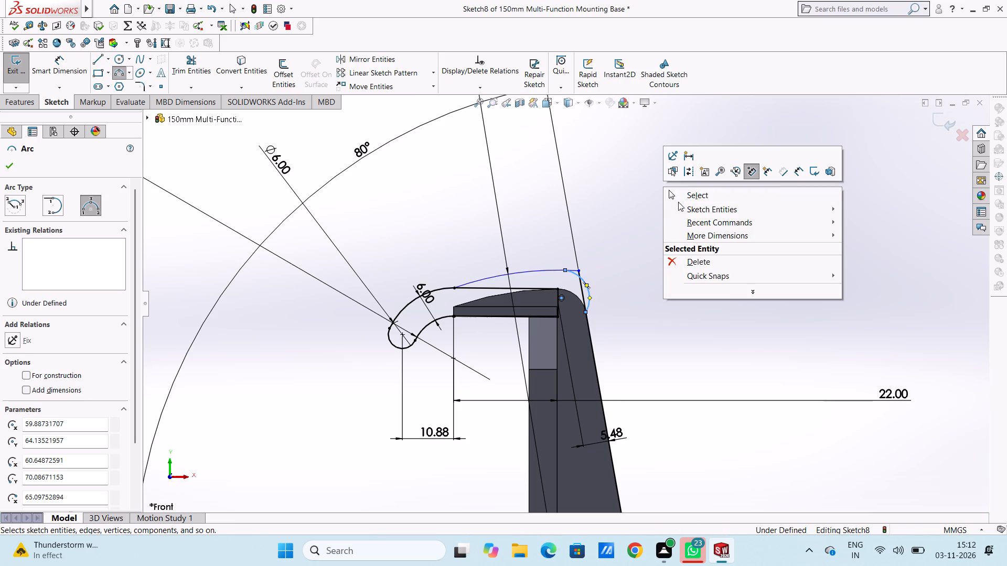
click(680, 197)
click(655, 211)
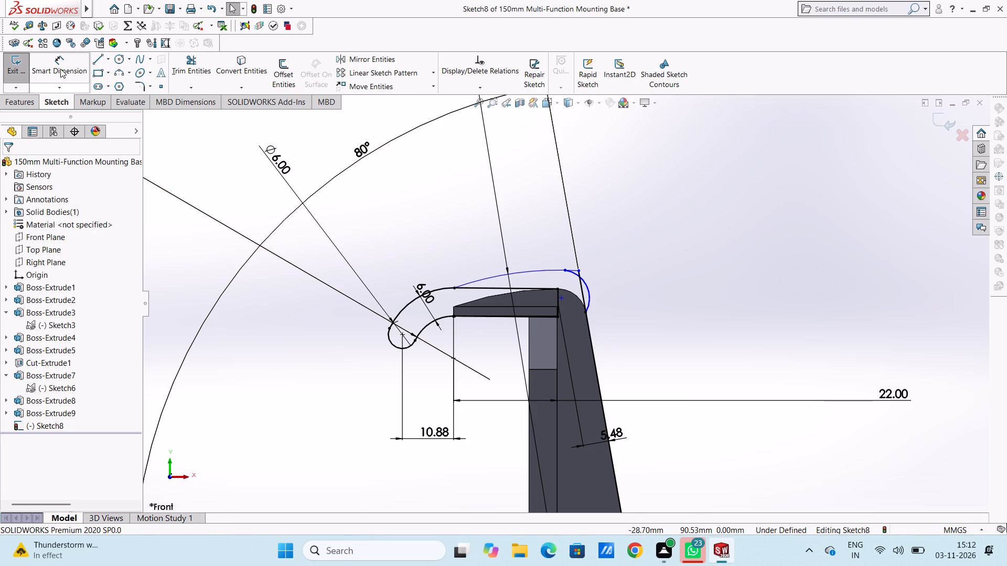
Dimension the corner arc's radius, accepting 6 mm.
click(60, 69)
click(591, 294)
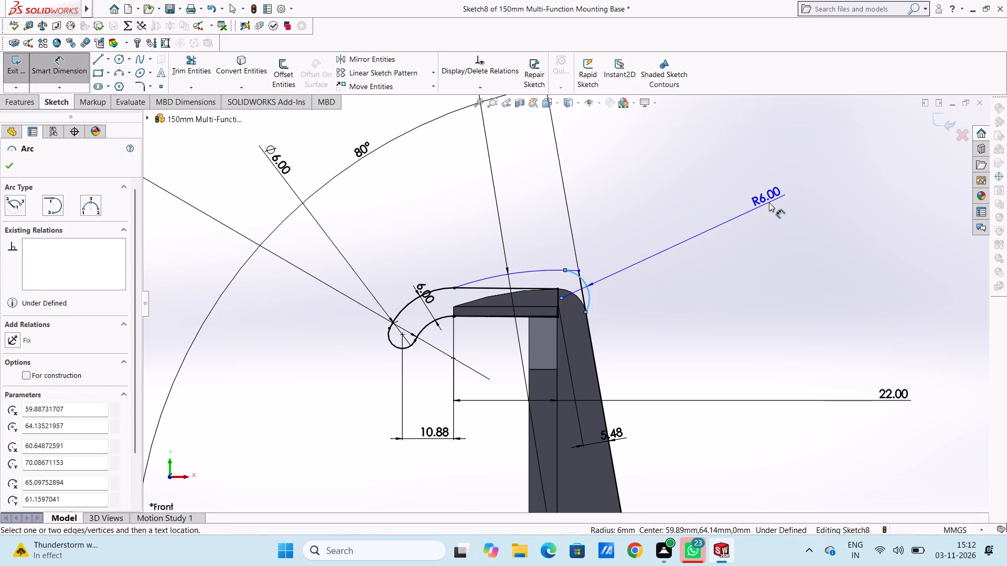
click(769, 202)
click(727, 185)
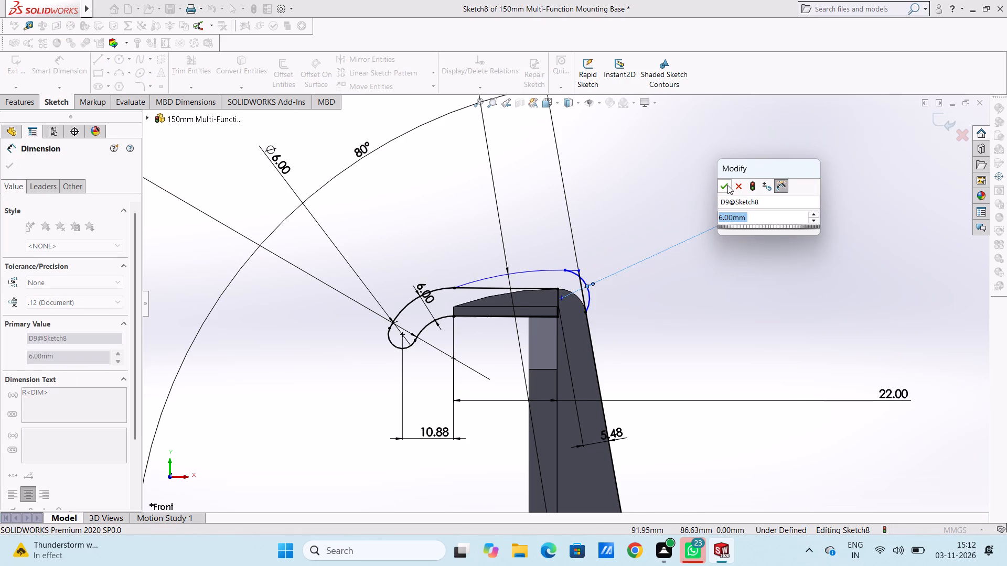
Make the 6 mm corner arc tangent to the 67 mm radius top arc.
click(674, 200)
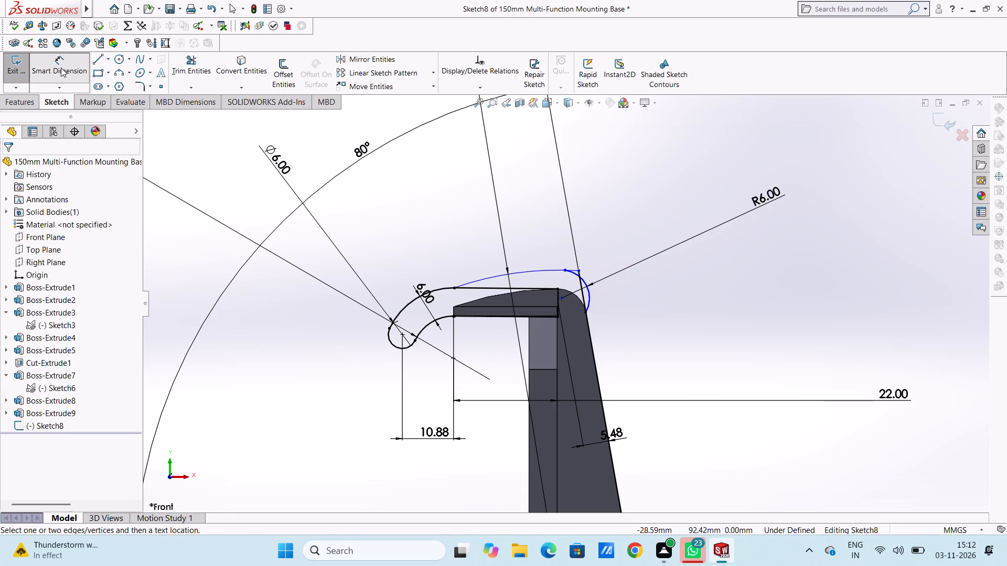
click(61, 68)
scroll(703, 321, down, 4)
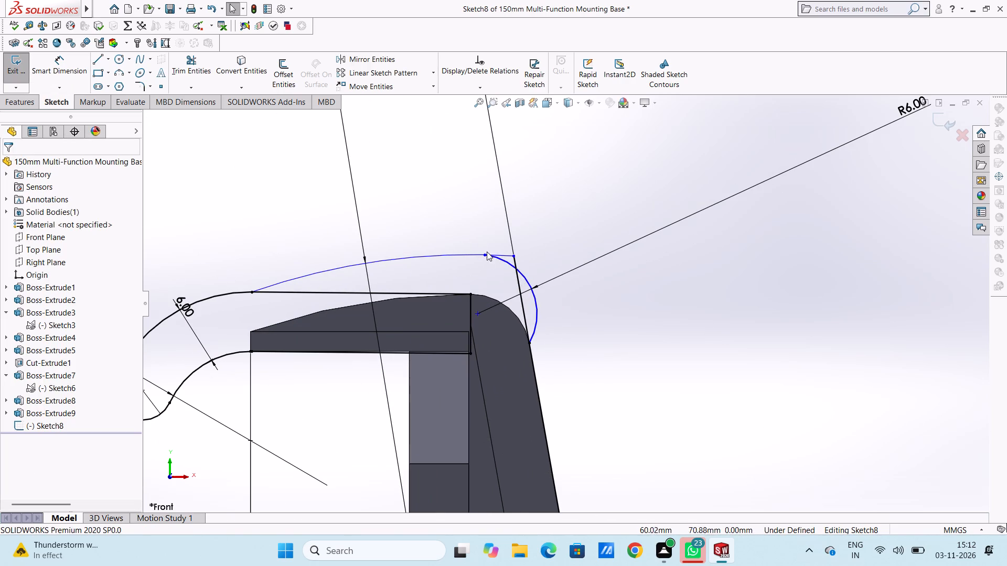
click(501, 260)
ctrl+click(451, 252)
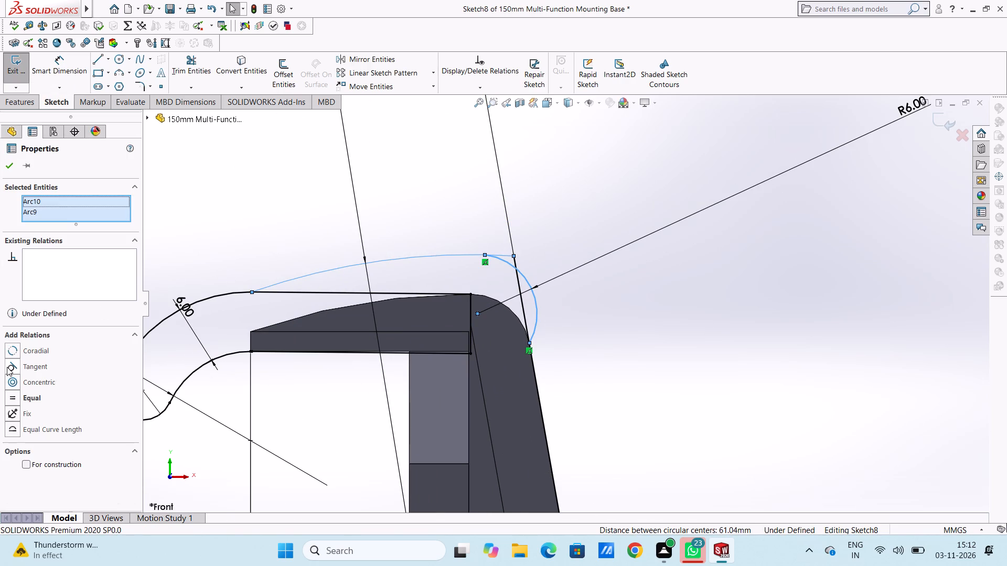
click(7, 367)
click(257, 238)
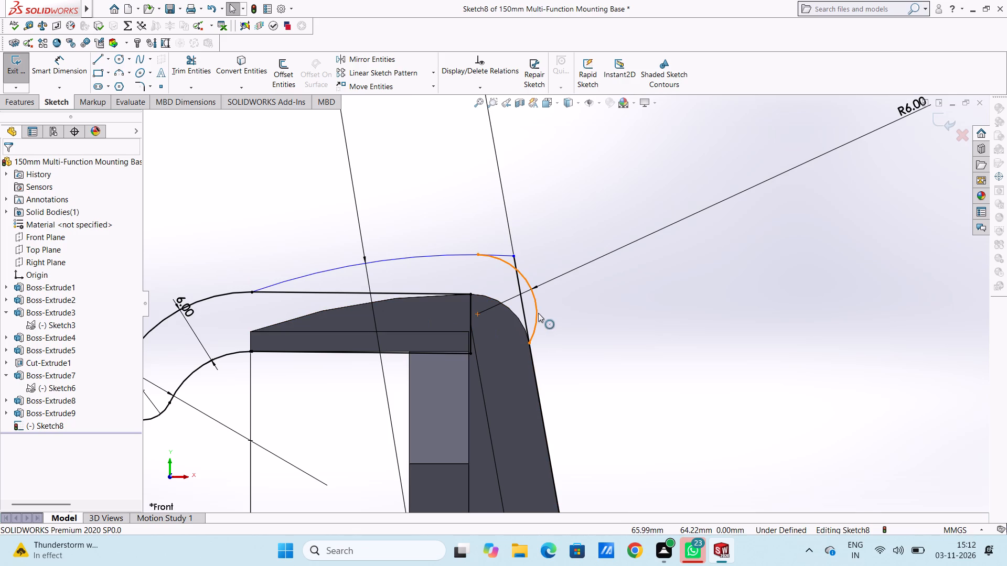
Make the 6 mm corner arc tangent to the slanted outer line.
click(539, 313)
ctrl+click(522, 303)
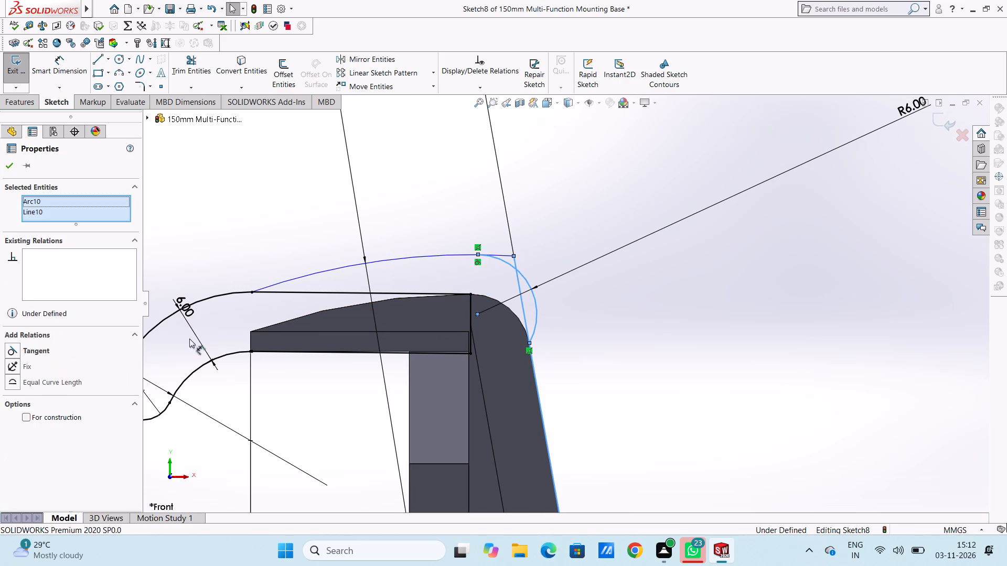
click(13, 348)
click(383, 221)
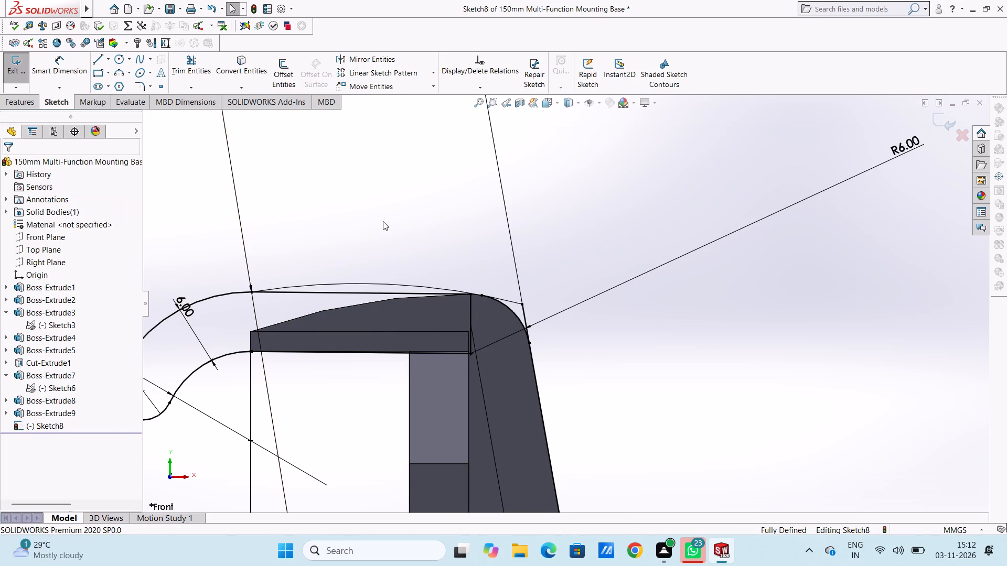
Trim away the ends of the top arc and the slanted line that extend outside the corner arc.
scroll(383, 221, up, 3)
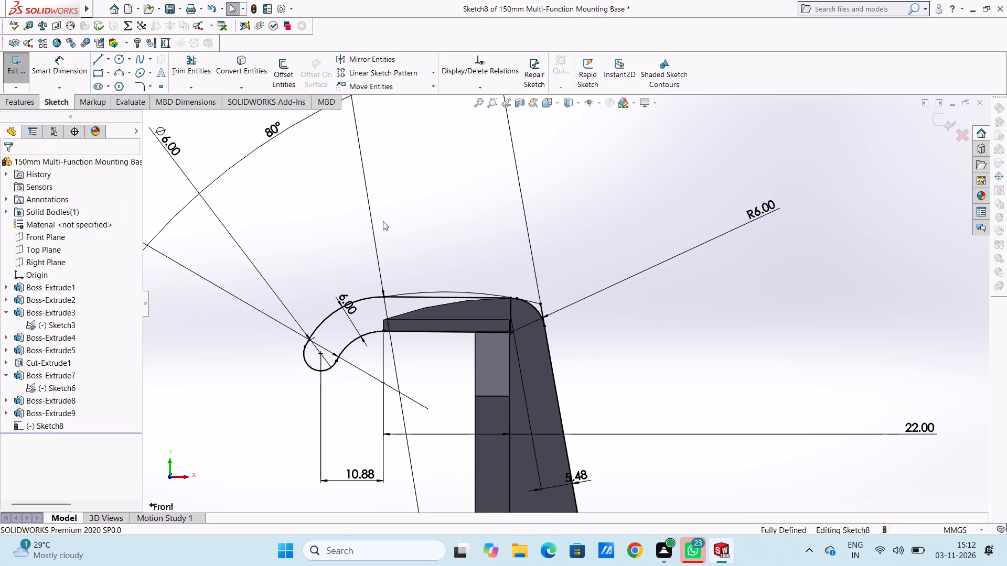
scroll(383, 221, up, 3)
scroll(550, 315, down, 7)
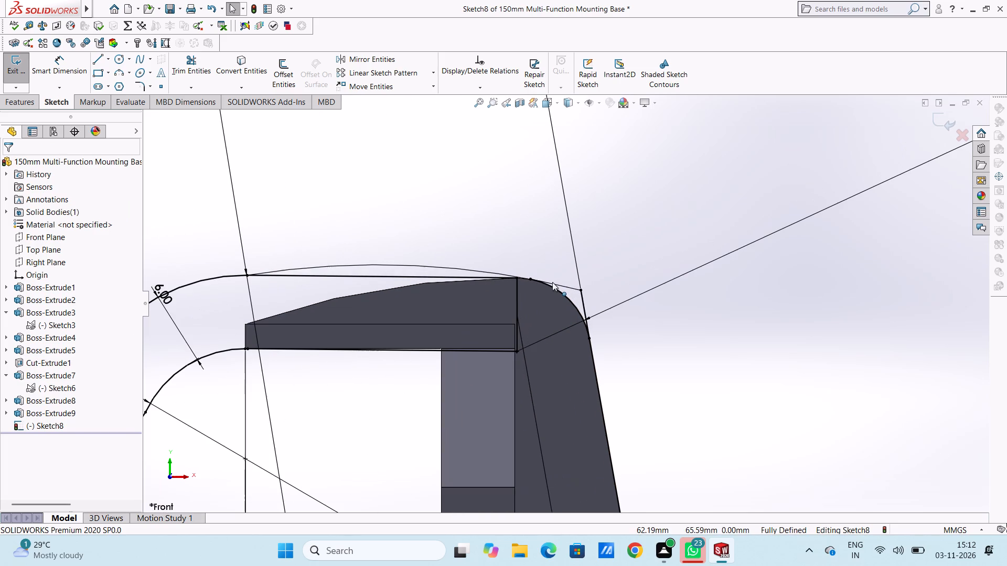
click(192, 57)
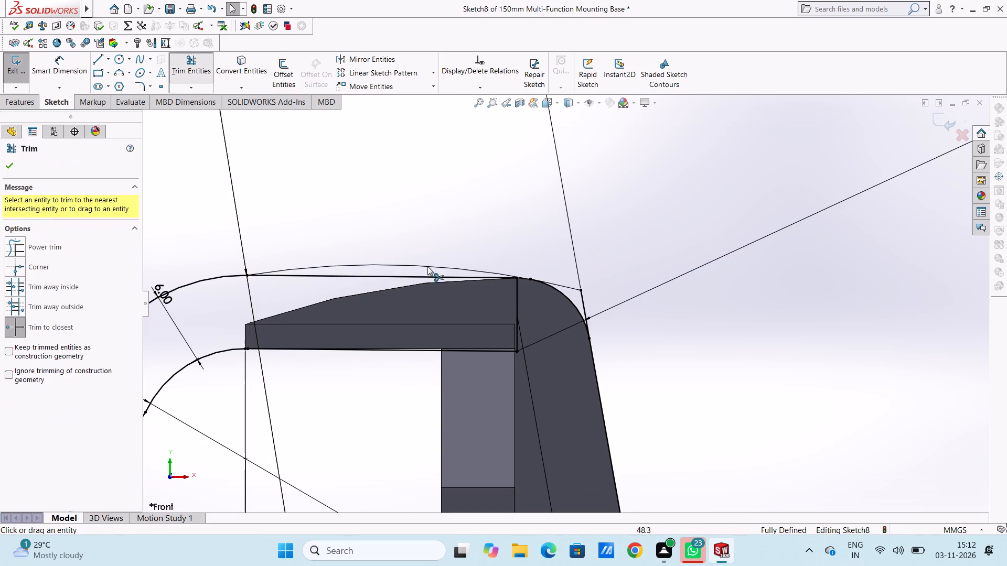
scroll(528, 312, down, 3)
click(615, 267)
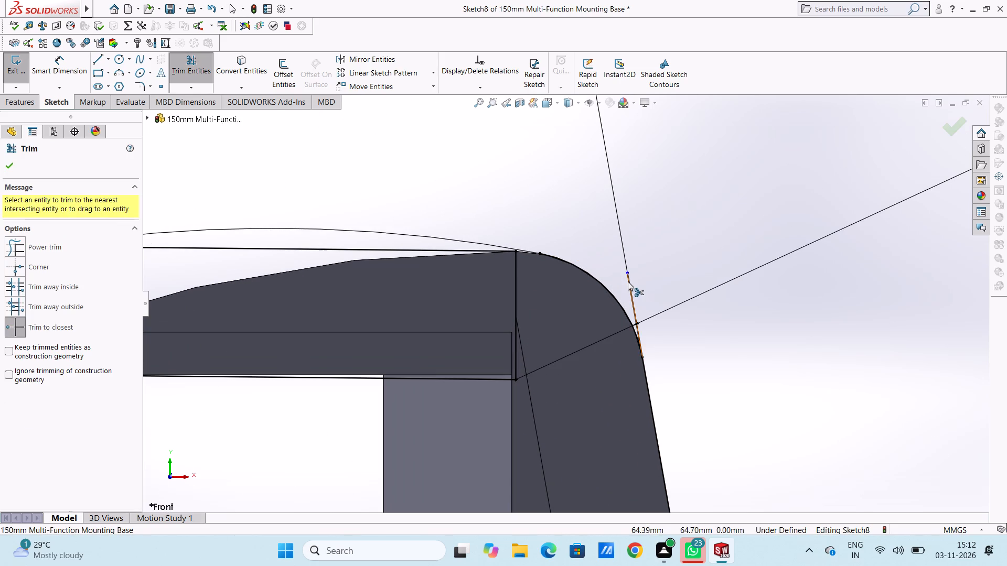
click(628, 281)
click(629, 282)
scroll(630, 275, down, 1)
scroll(630, 275, up, 4)
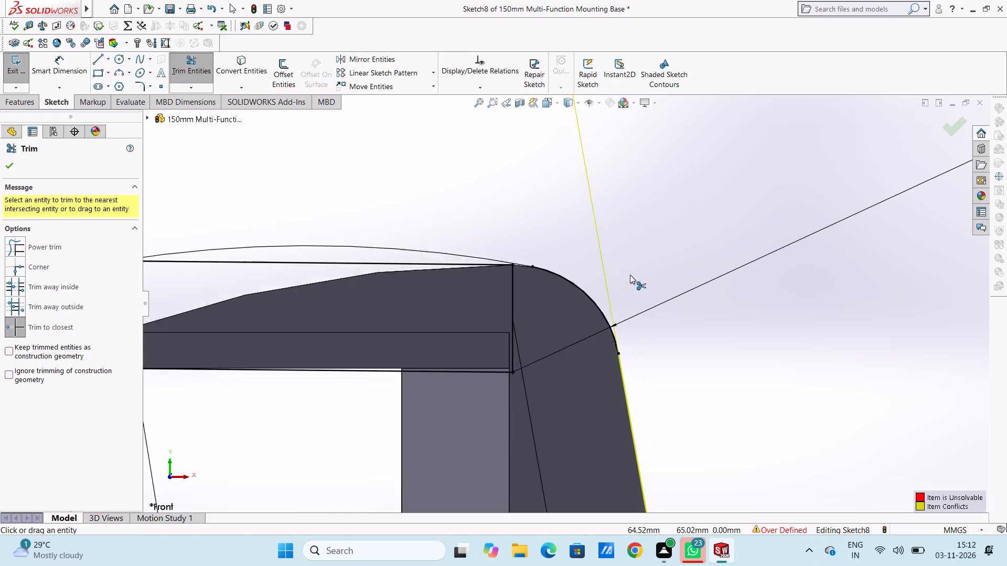
scroll(630, 275, up, 16)
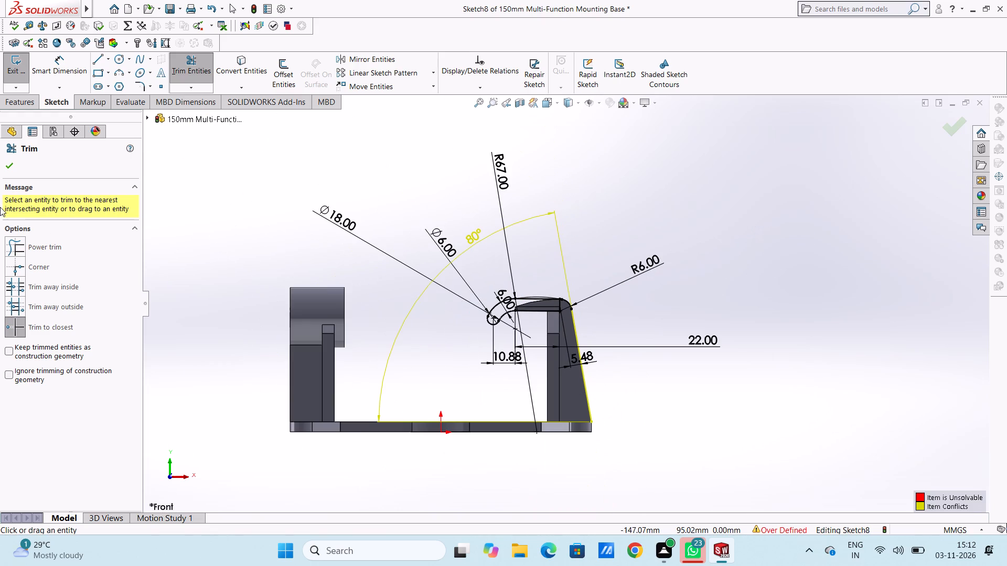
click(7, 166)
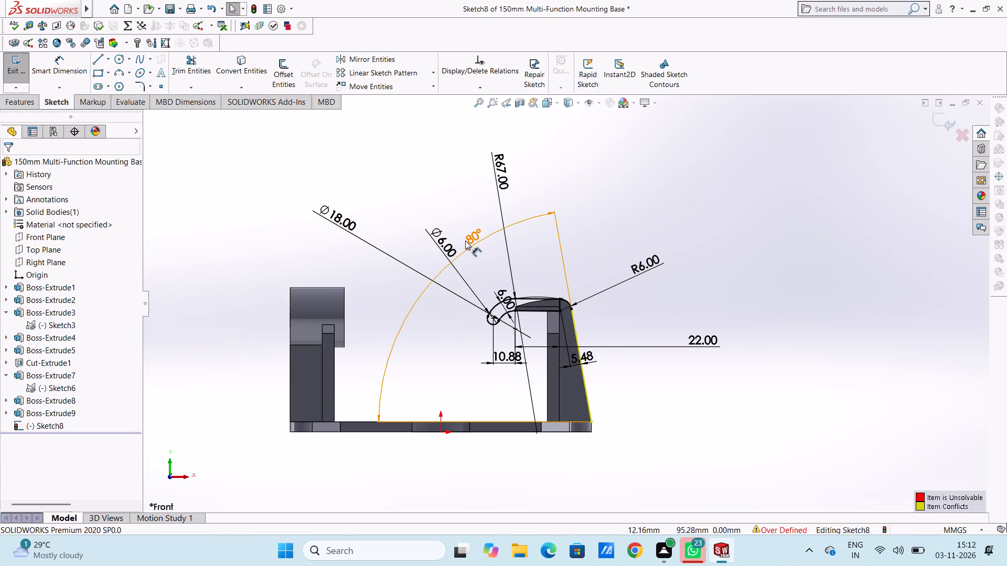
Delete the conflicting 80° angle dimension of the slanted line.
click(465, 241)
right_click(352, 168)
click(368, 311)
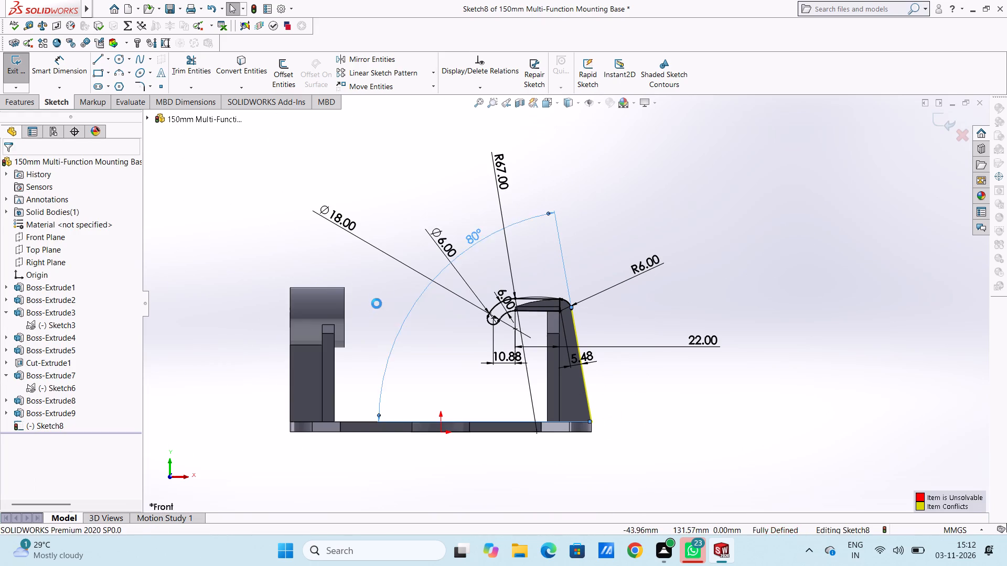
Set the spacing between the hook's inner and outer arcs to 5 mm.
middle_drag(626, 267, 601, 318)
scroll(542, 371, down, 3)
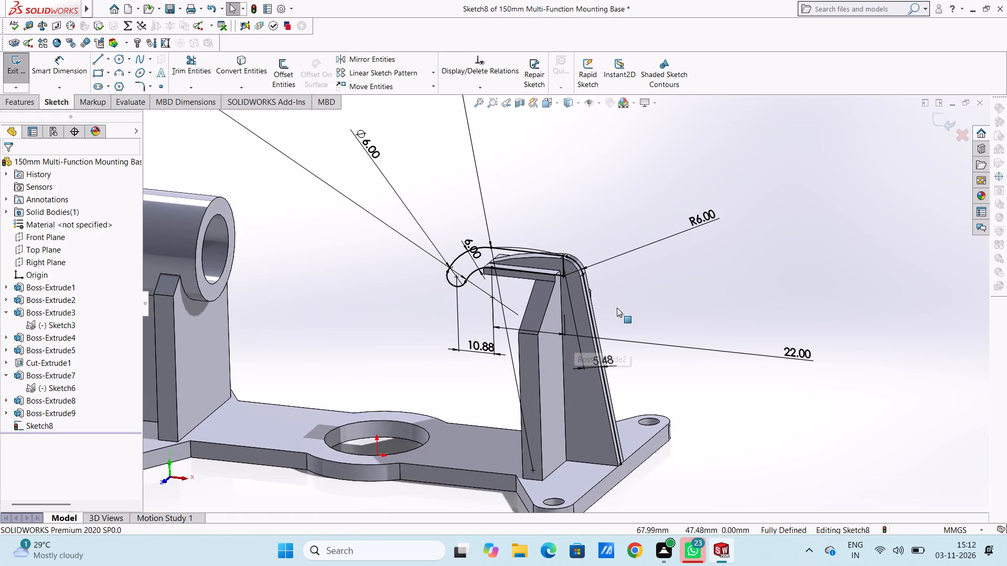
middle_drag(714, 280, 709, 263)
scroll(449, 254, up, 3)
scroll(557, 258, down, 5)
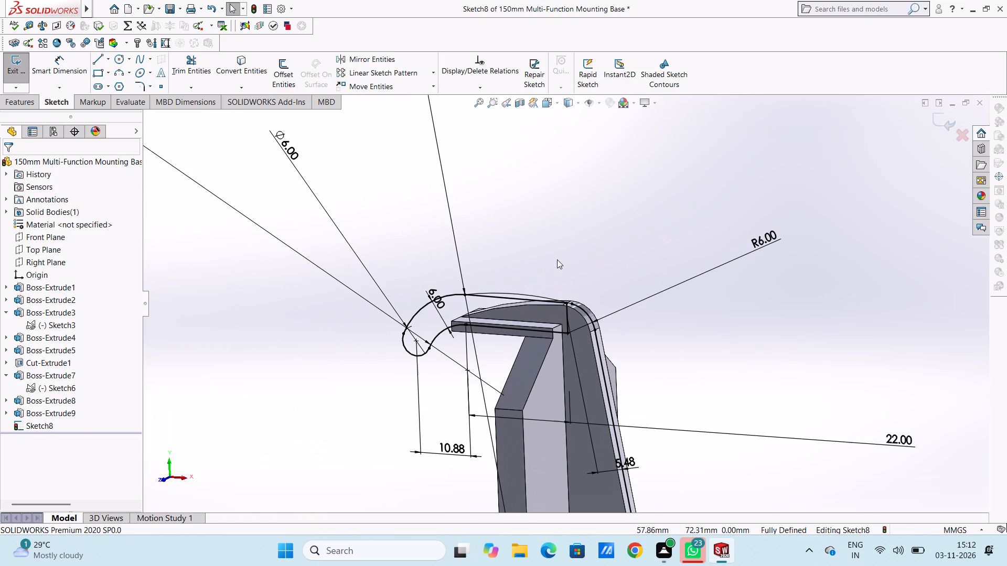
double_click(438, 301)
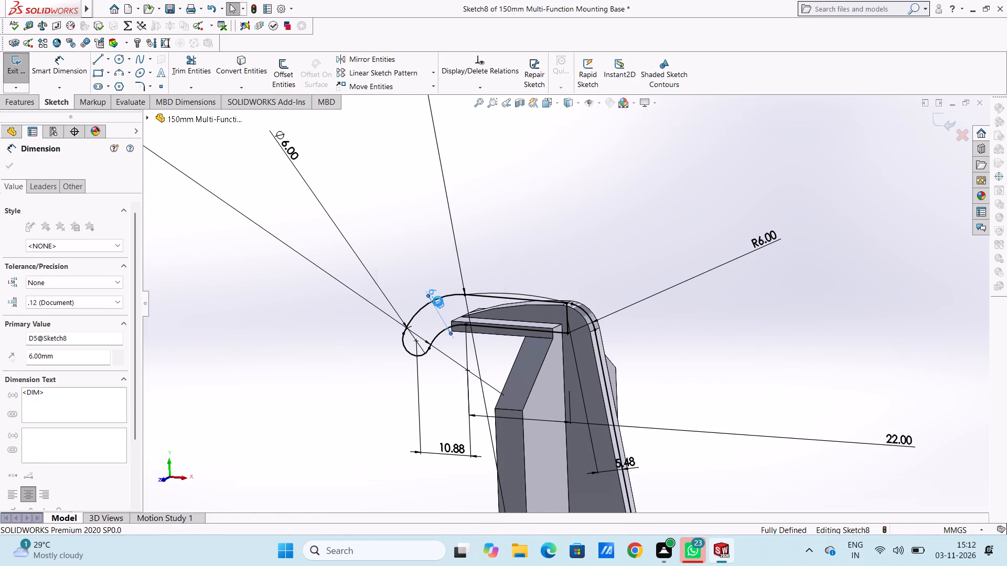
key(5)
key(Return)
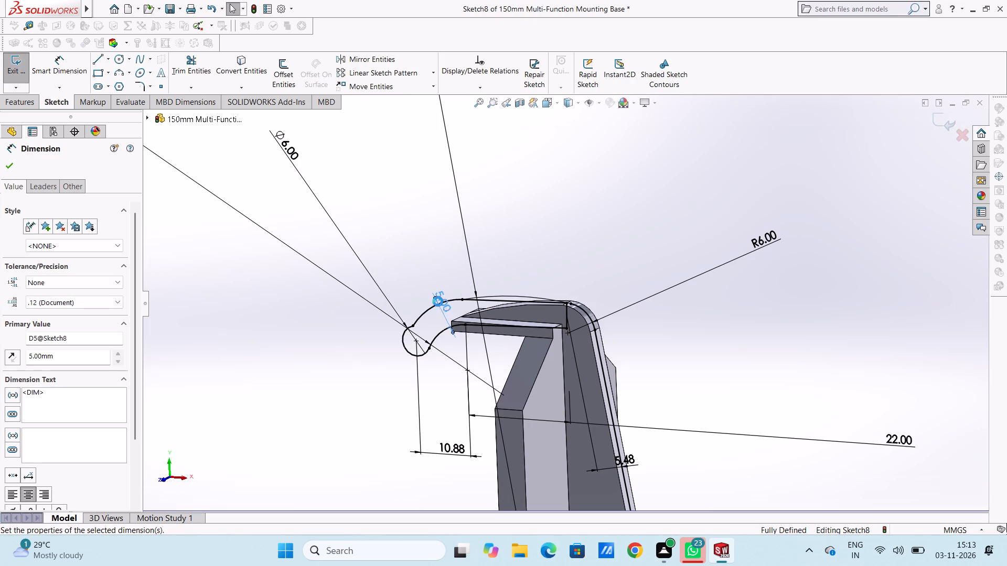
click(420, 282)
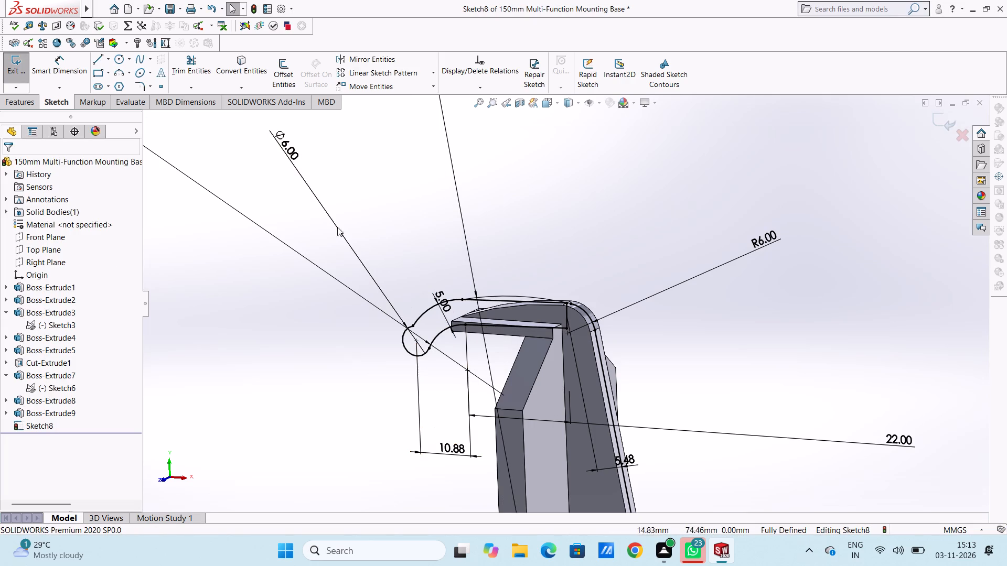
Set the diameter of the hook's rounded tip to 5 mm.
double_click(294, 158)
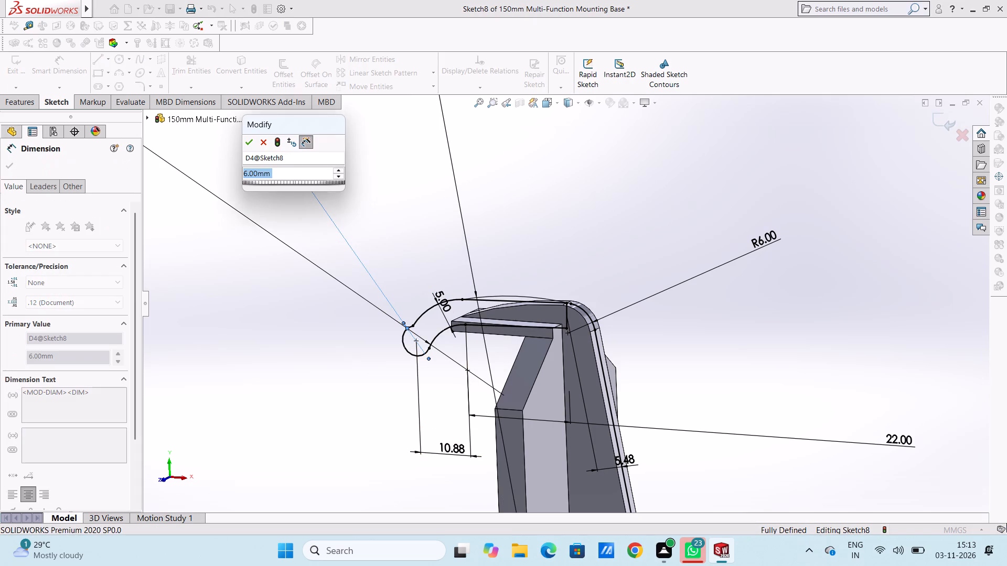
key(5)
key(Return)
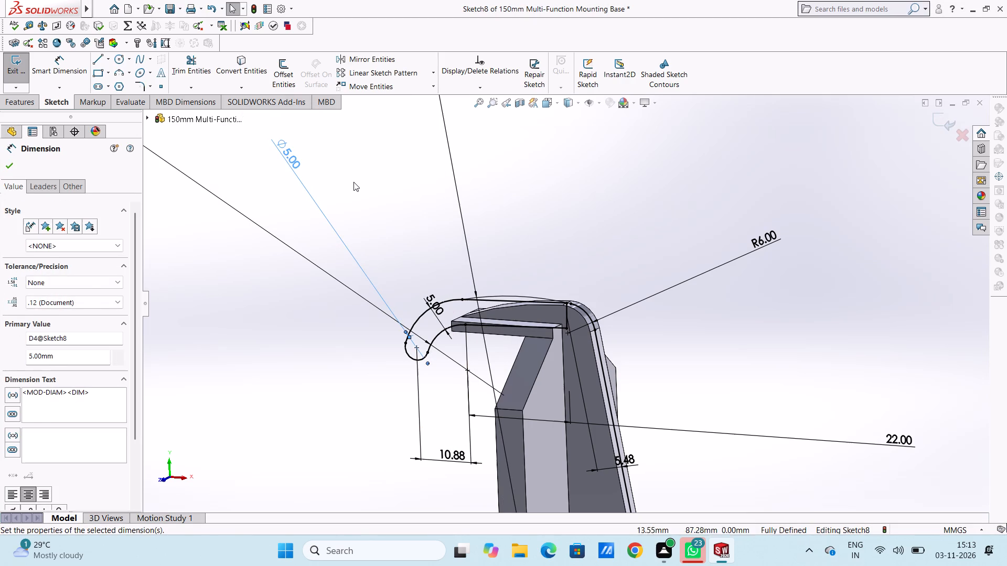
click(353, 182)
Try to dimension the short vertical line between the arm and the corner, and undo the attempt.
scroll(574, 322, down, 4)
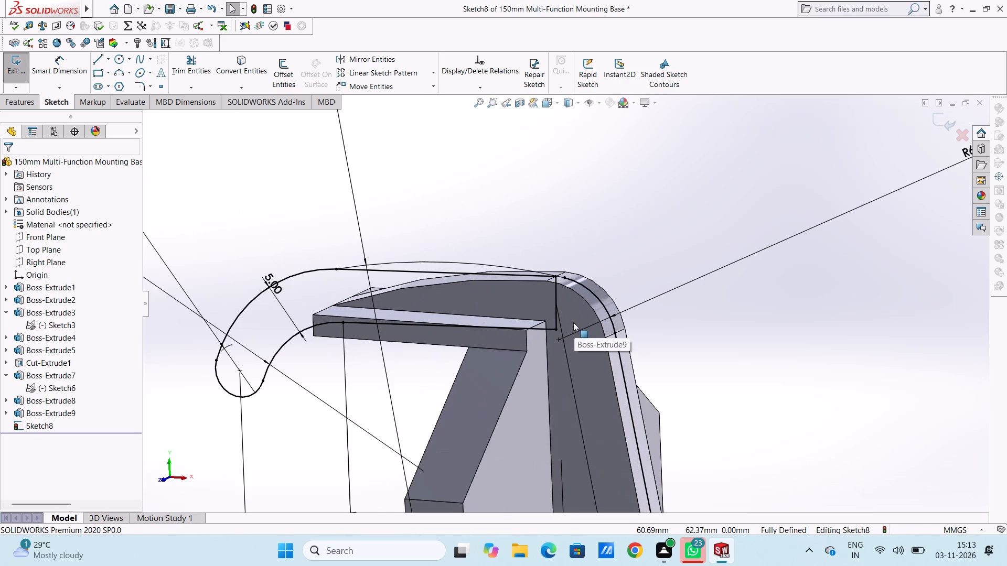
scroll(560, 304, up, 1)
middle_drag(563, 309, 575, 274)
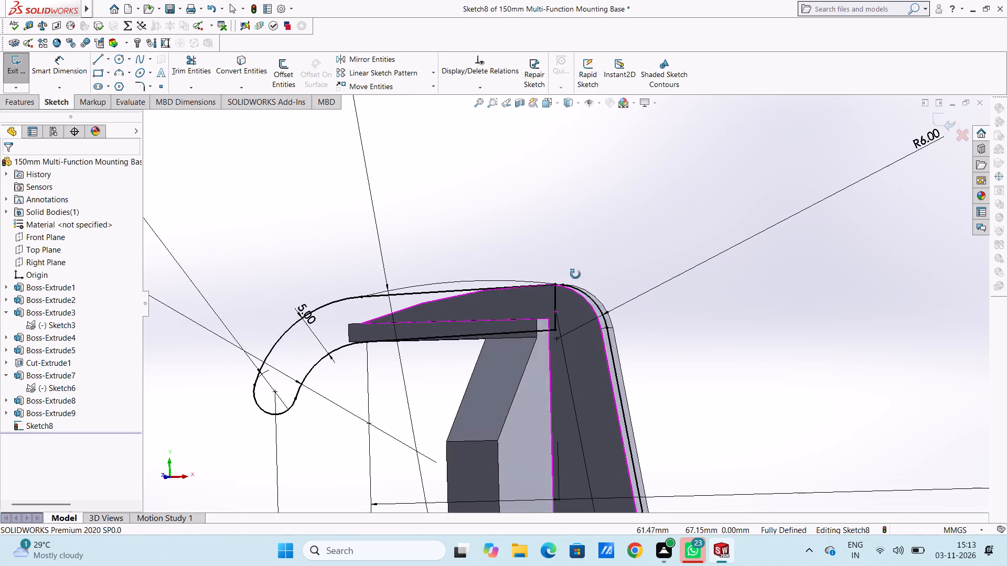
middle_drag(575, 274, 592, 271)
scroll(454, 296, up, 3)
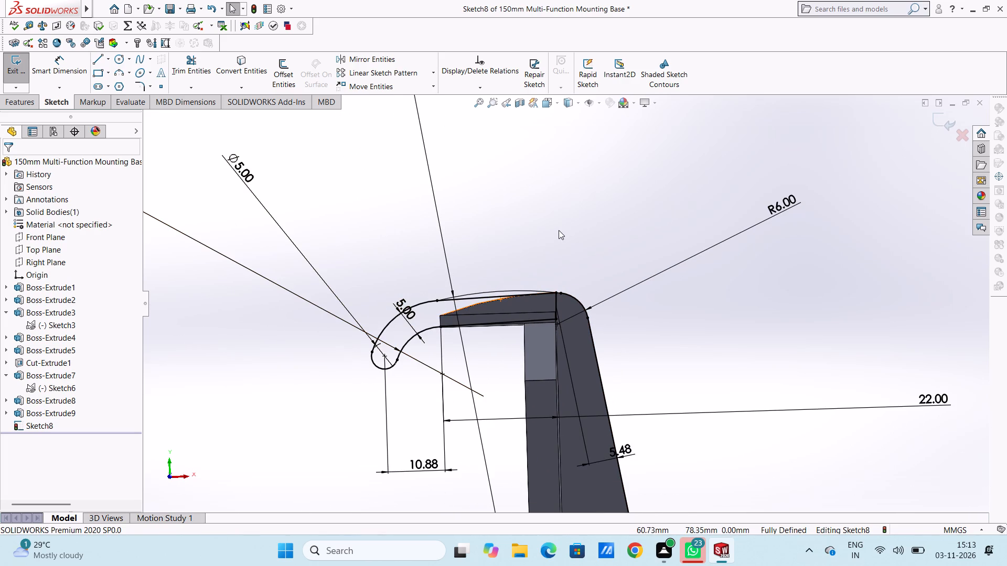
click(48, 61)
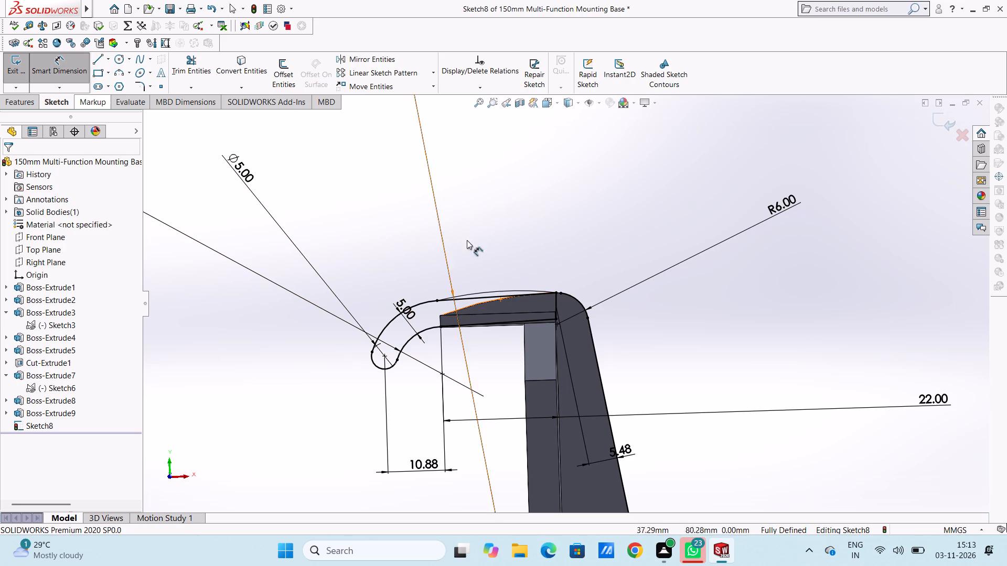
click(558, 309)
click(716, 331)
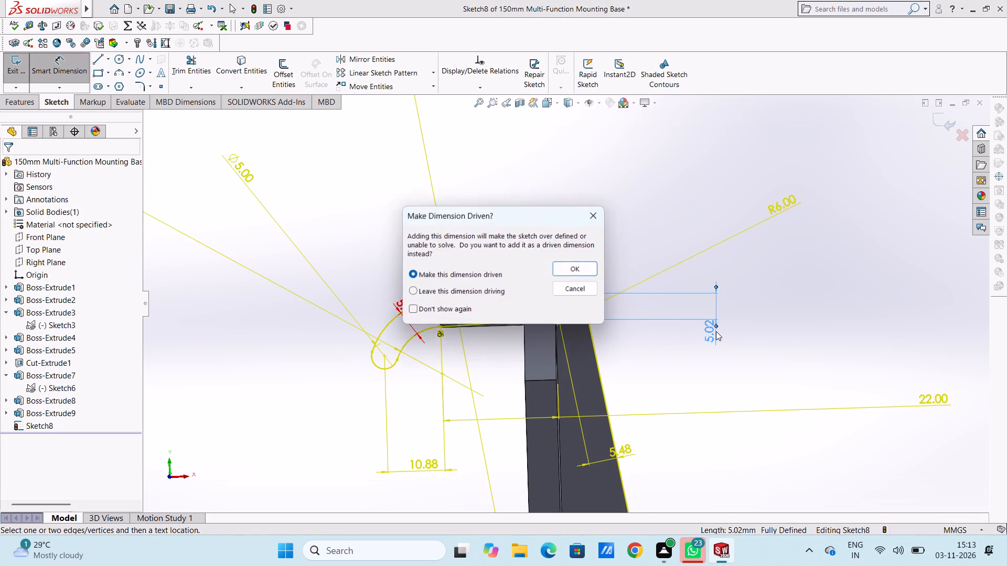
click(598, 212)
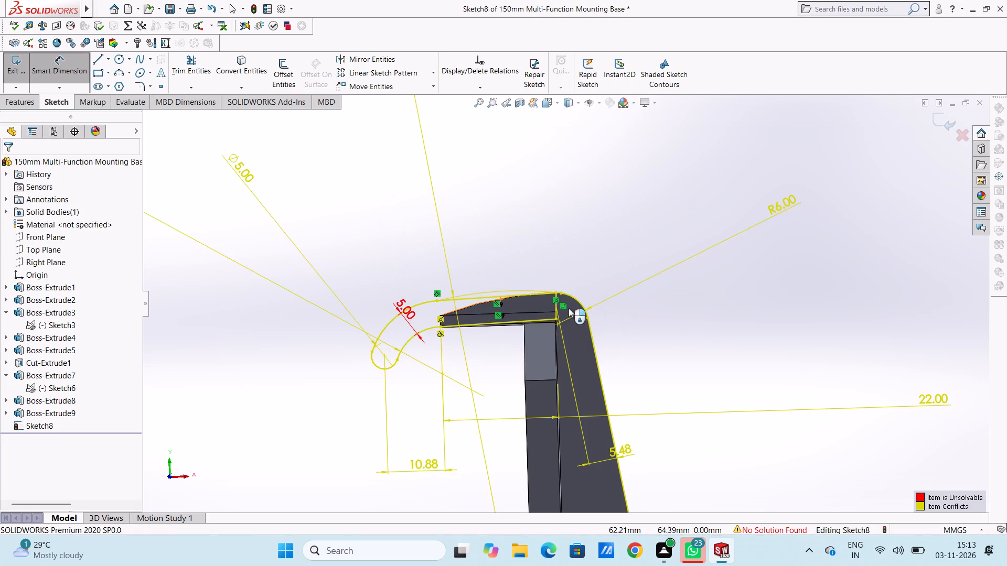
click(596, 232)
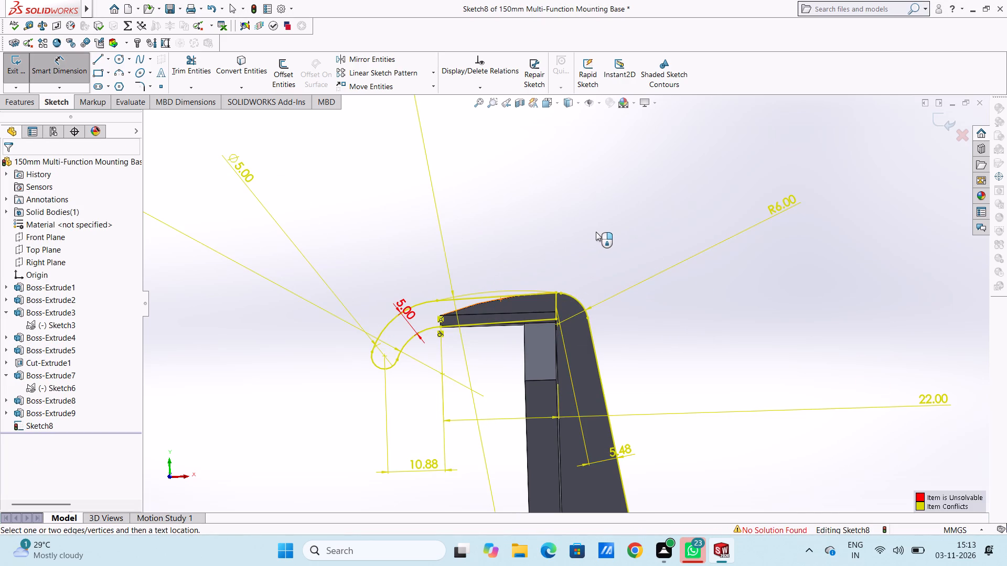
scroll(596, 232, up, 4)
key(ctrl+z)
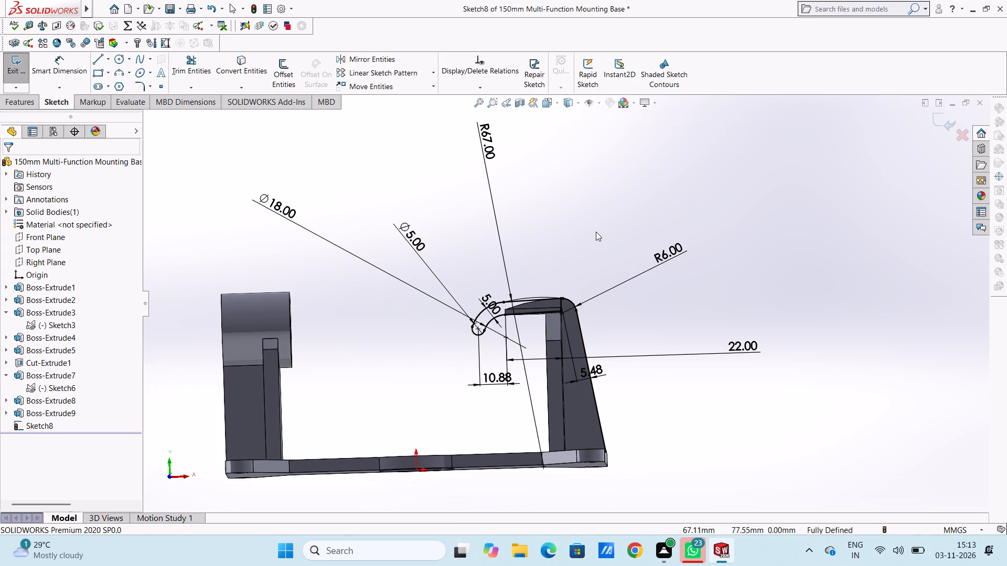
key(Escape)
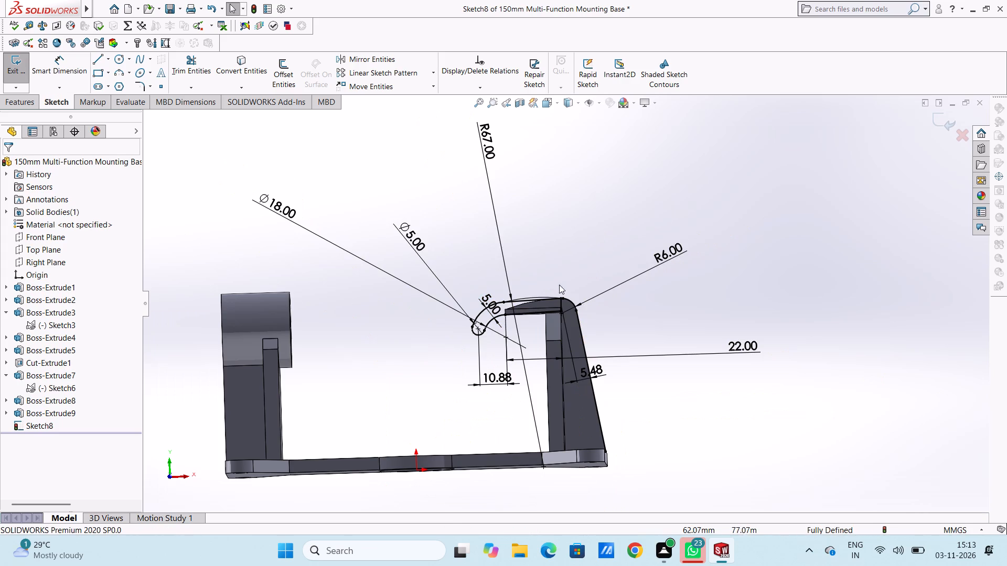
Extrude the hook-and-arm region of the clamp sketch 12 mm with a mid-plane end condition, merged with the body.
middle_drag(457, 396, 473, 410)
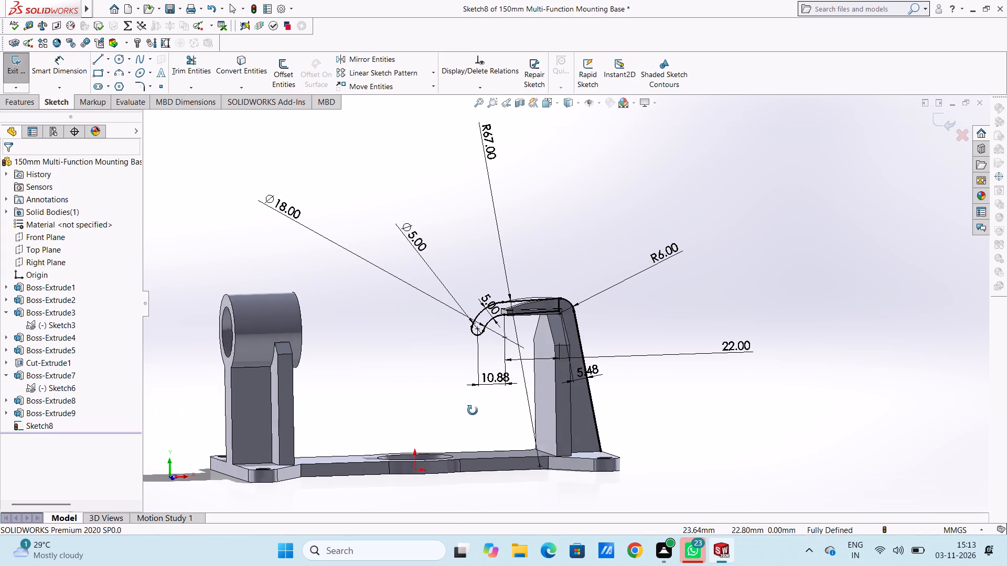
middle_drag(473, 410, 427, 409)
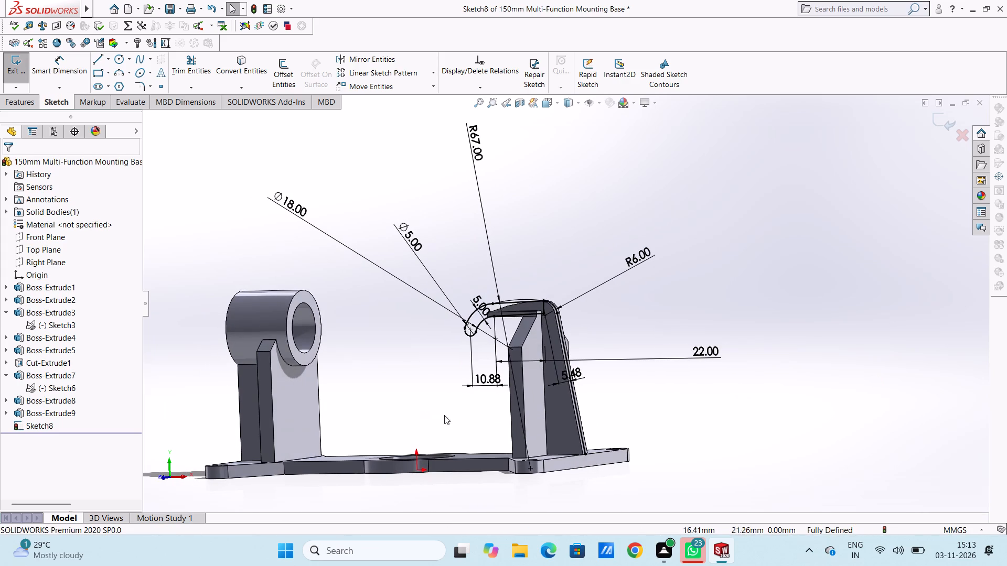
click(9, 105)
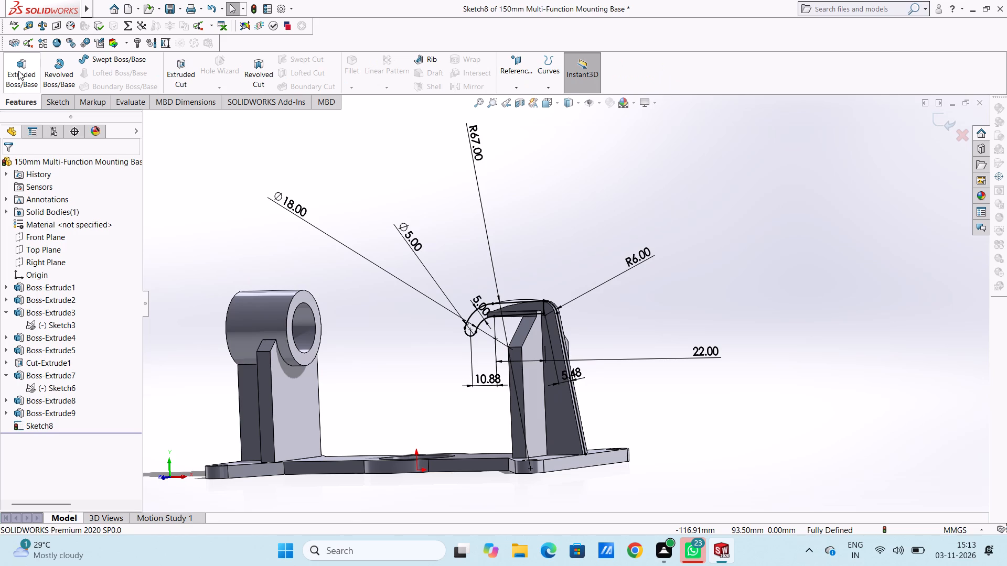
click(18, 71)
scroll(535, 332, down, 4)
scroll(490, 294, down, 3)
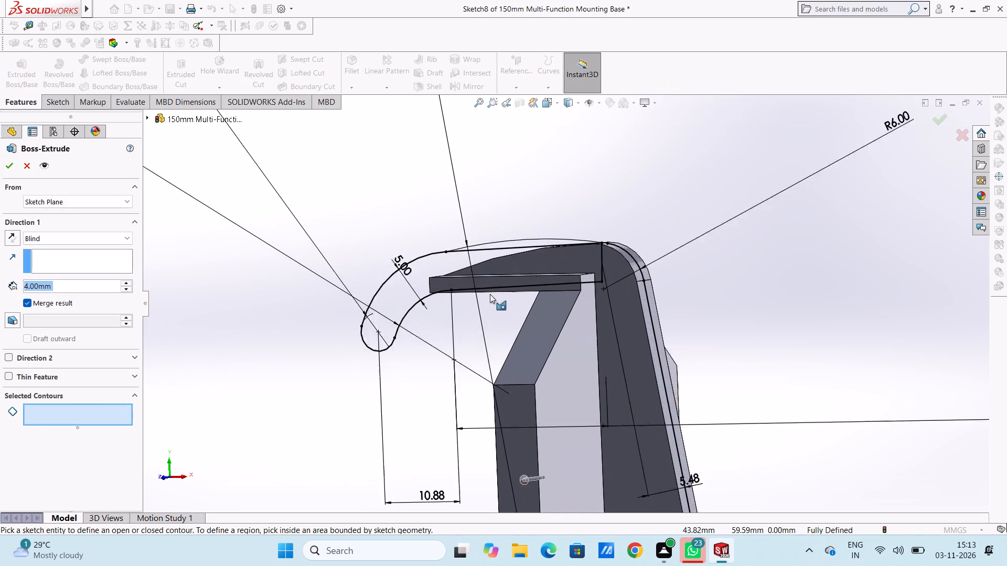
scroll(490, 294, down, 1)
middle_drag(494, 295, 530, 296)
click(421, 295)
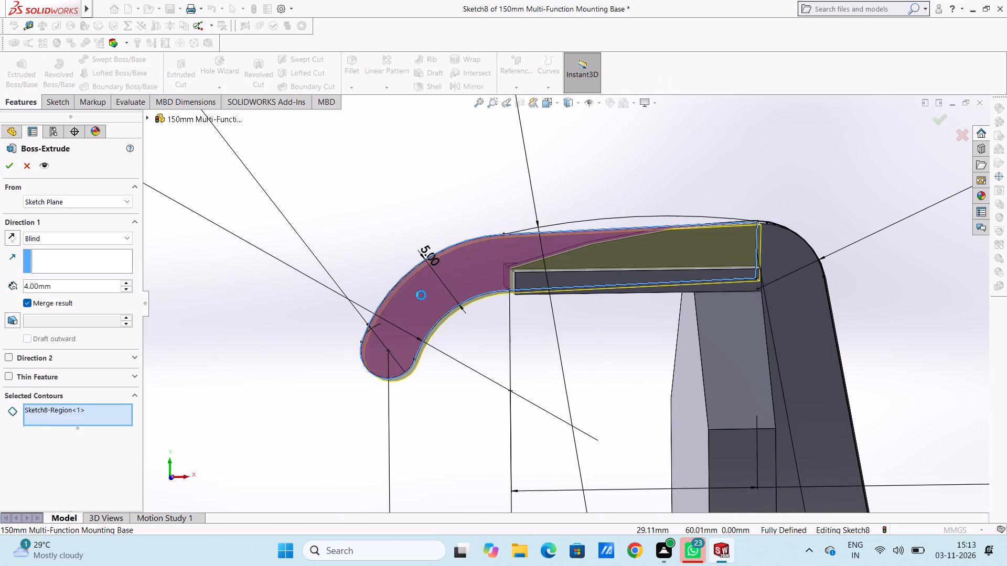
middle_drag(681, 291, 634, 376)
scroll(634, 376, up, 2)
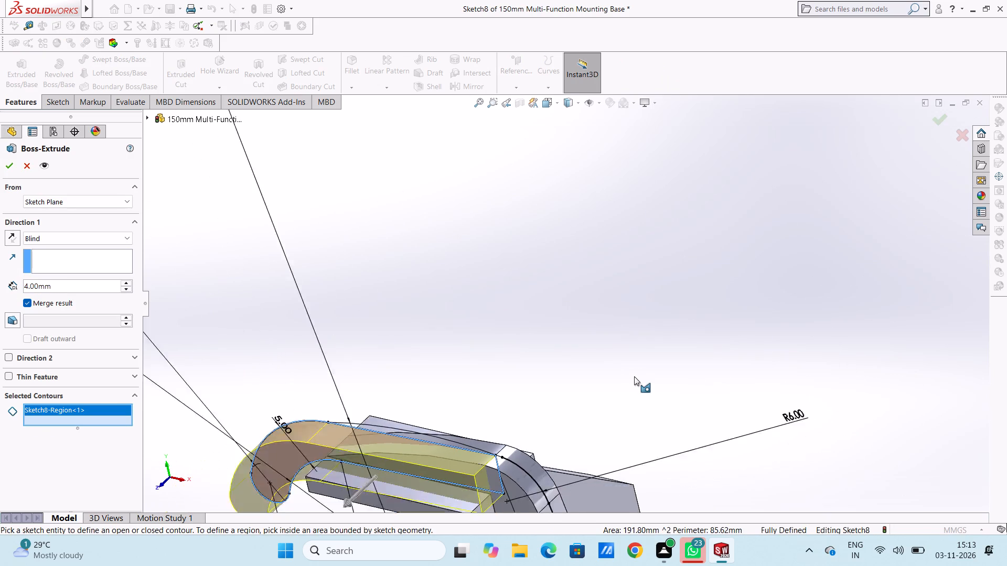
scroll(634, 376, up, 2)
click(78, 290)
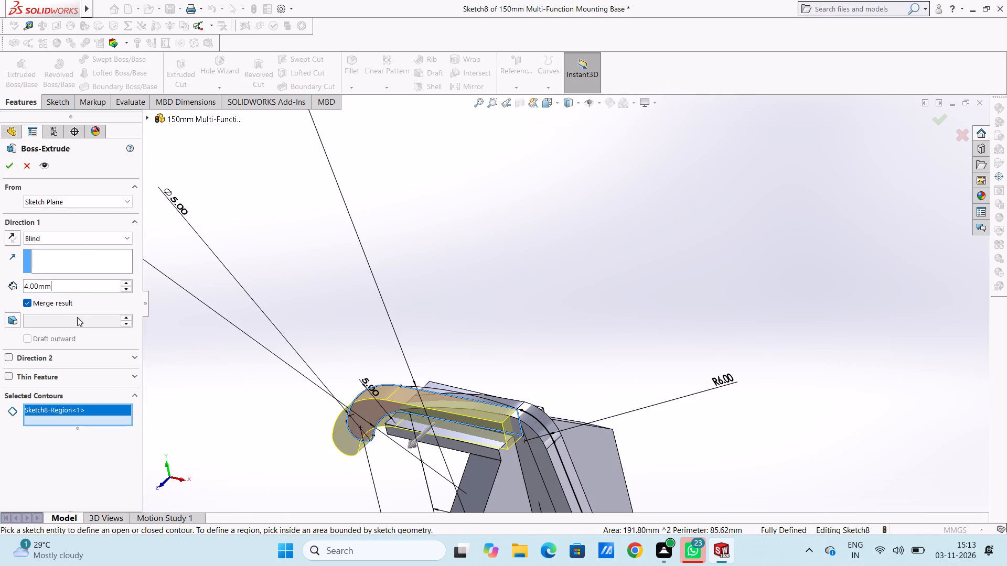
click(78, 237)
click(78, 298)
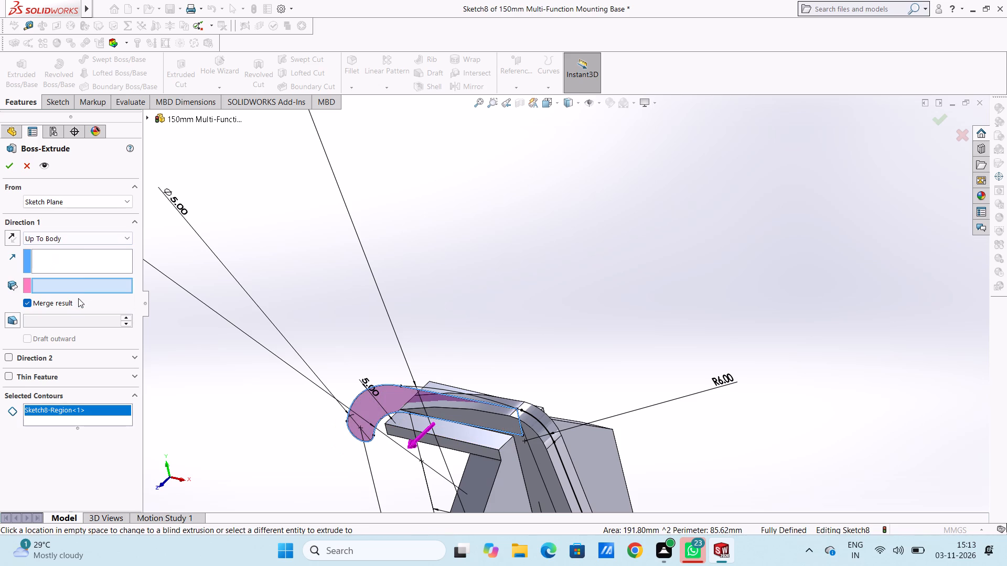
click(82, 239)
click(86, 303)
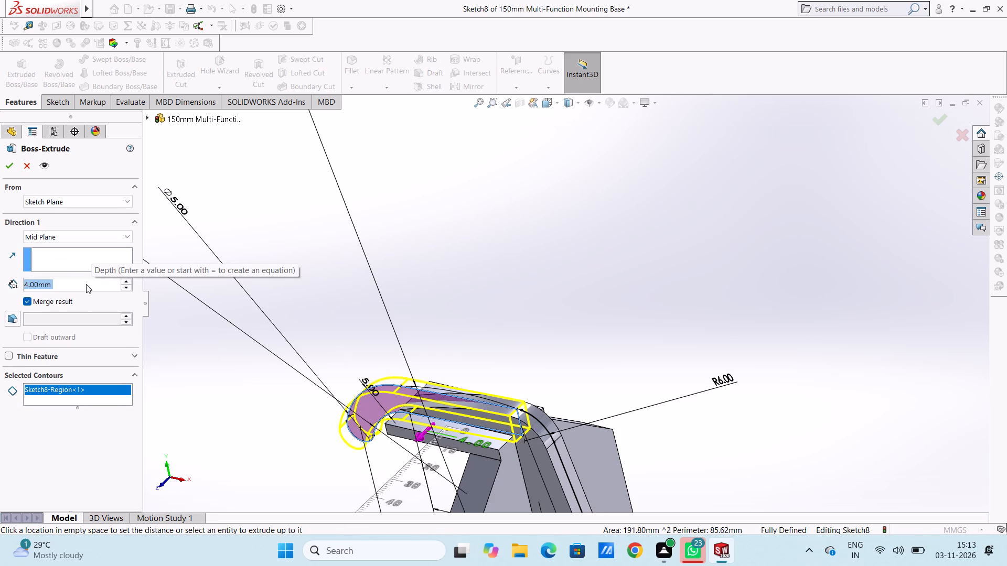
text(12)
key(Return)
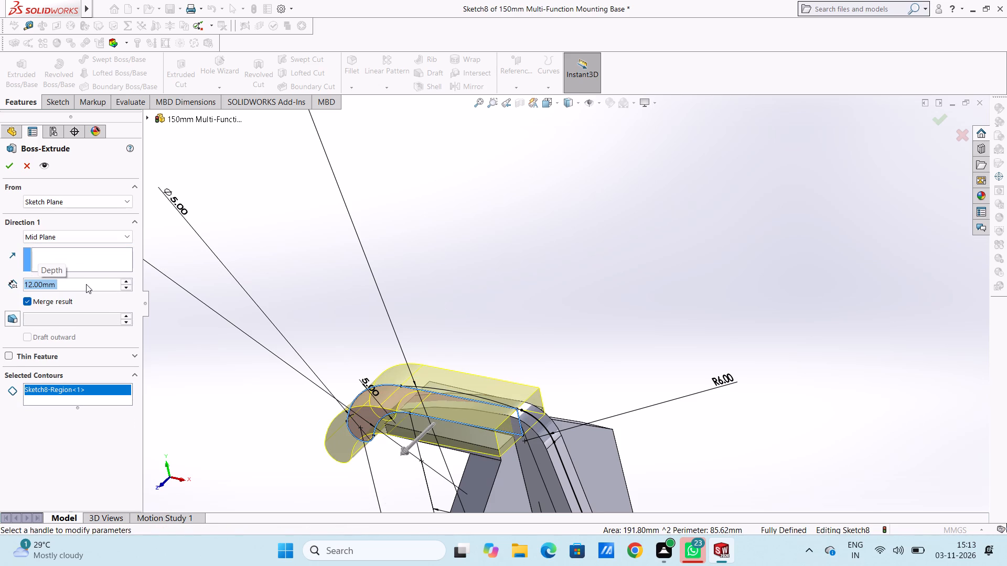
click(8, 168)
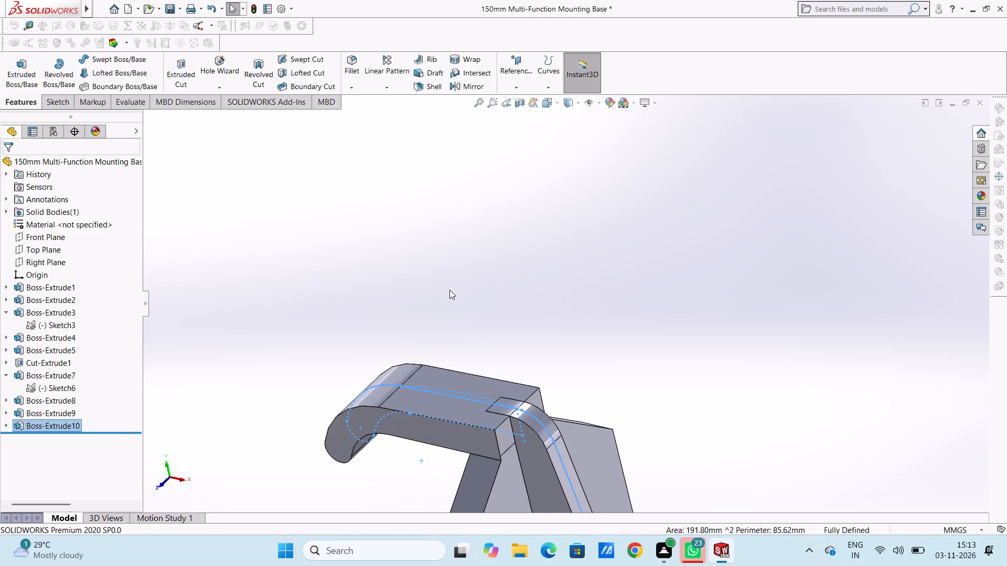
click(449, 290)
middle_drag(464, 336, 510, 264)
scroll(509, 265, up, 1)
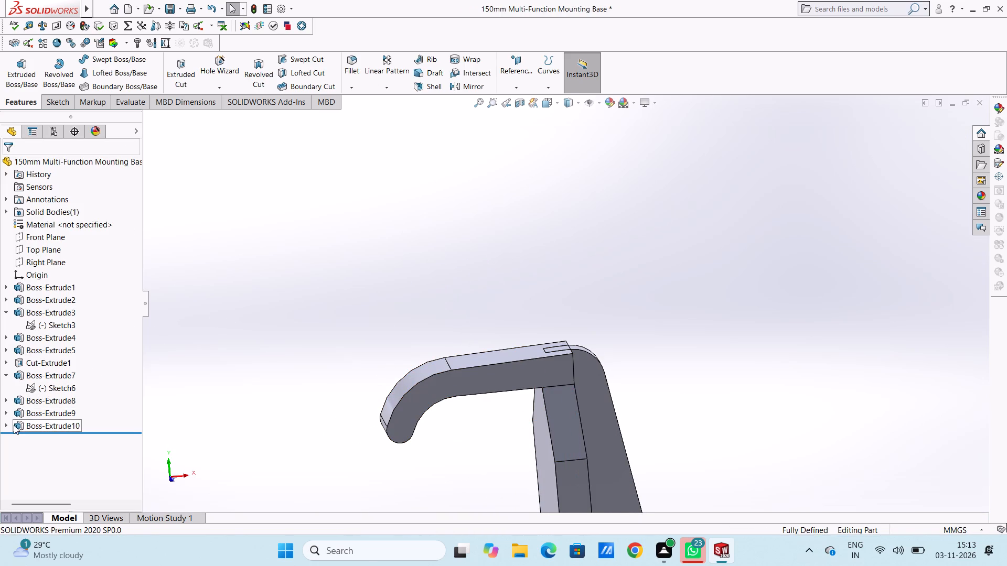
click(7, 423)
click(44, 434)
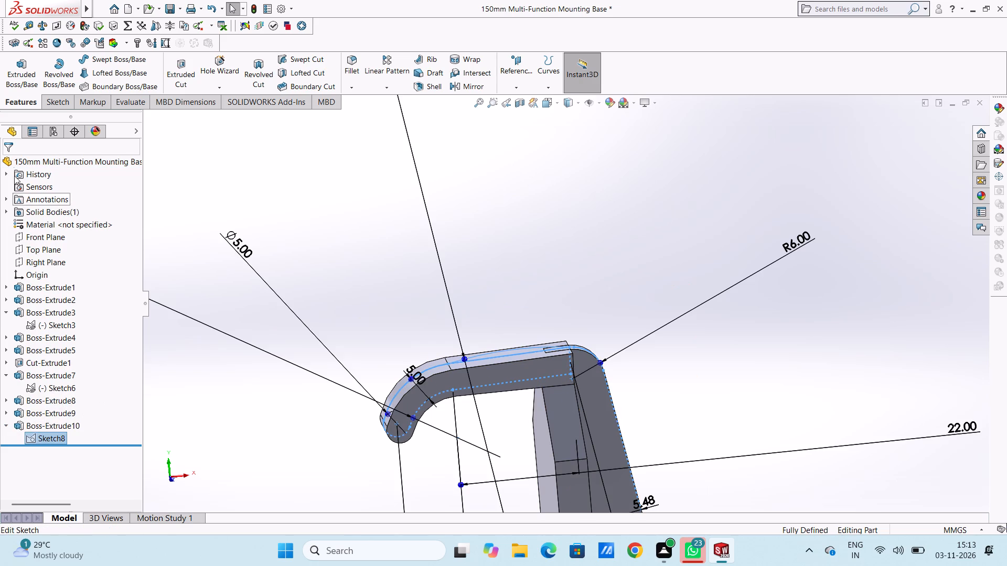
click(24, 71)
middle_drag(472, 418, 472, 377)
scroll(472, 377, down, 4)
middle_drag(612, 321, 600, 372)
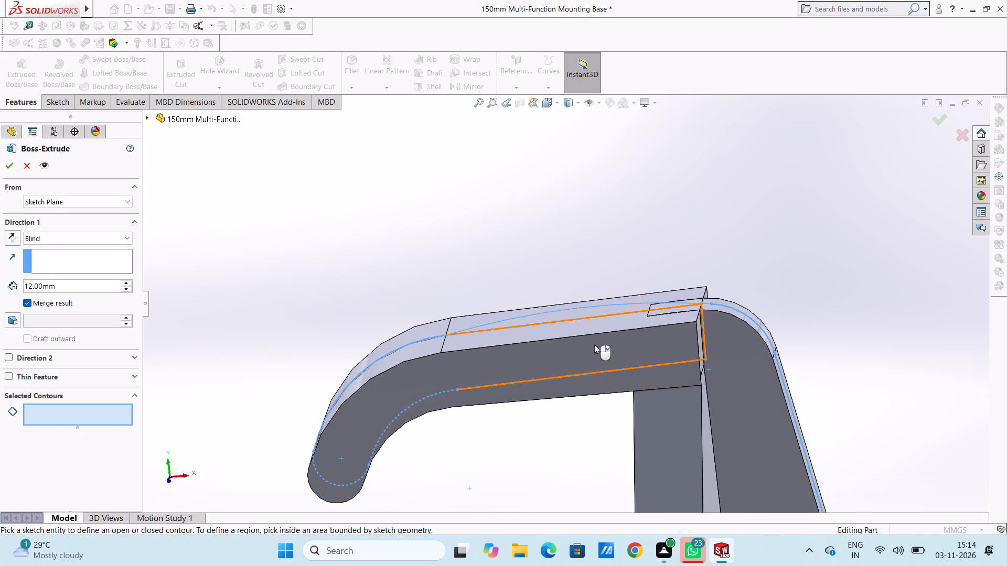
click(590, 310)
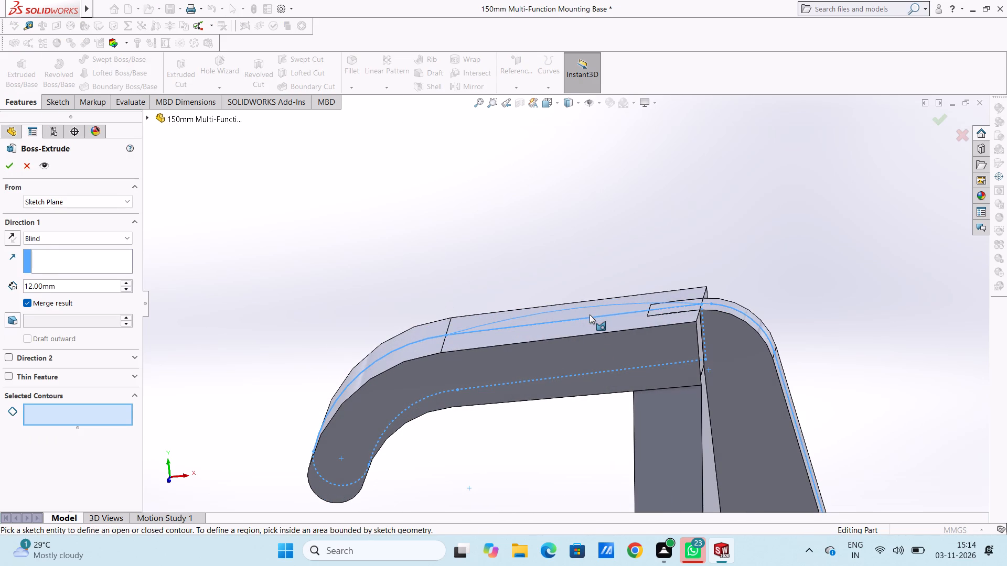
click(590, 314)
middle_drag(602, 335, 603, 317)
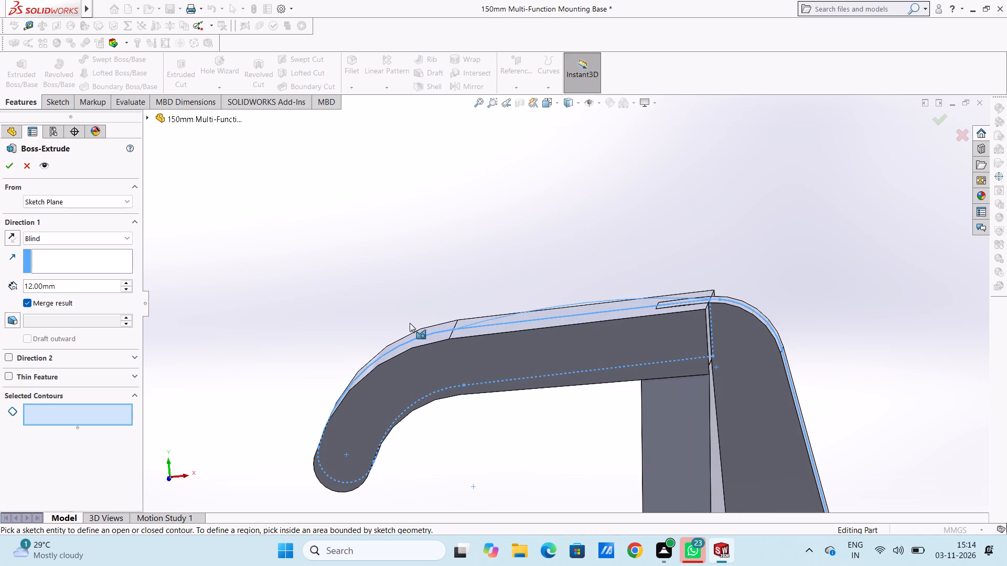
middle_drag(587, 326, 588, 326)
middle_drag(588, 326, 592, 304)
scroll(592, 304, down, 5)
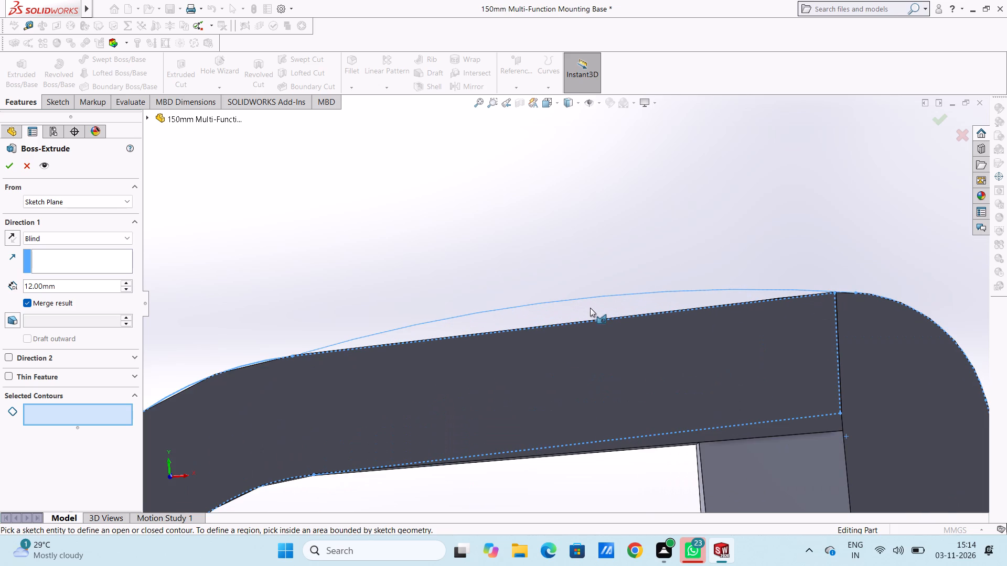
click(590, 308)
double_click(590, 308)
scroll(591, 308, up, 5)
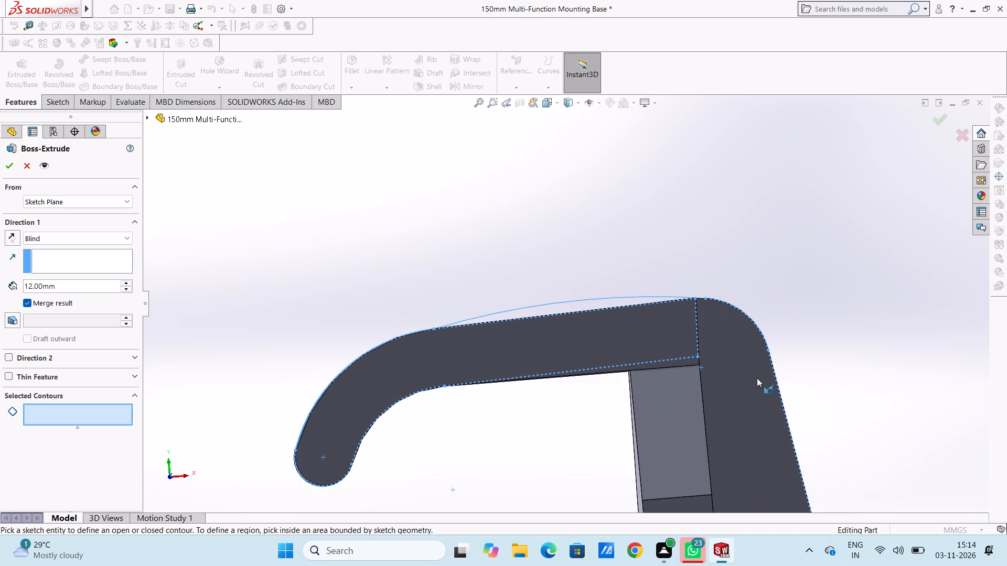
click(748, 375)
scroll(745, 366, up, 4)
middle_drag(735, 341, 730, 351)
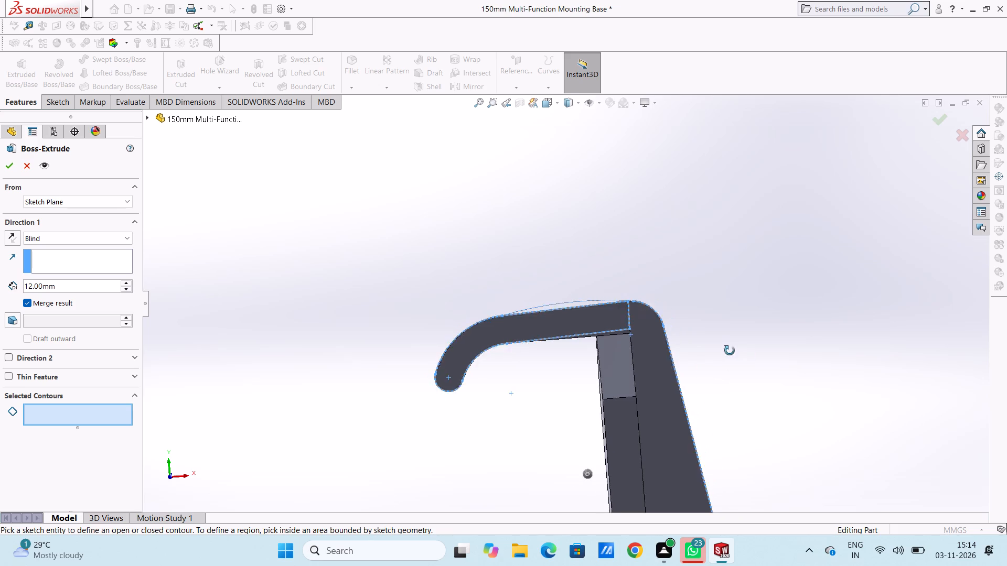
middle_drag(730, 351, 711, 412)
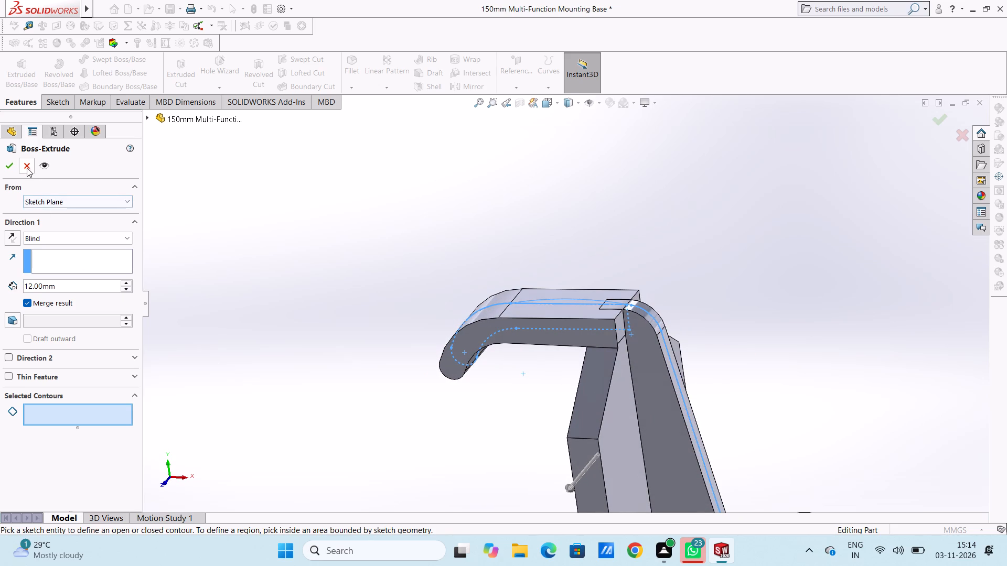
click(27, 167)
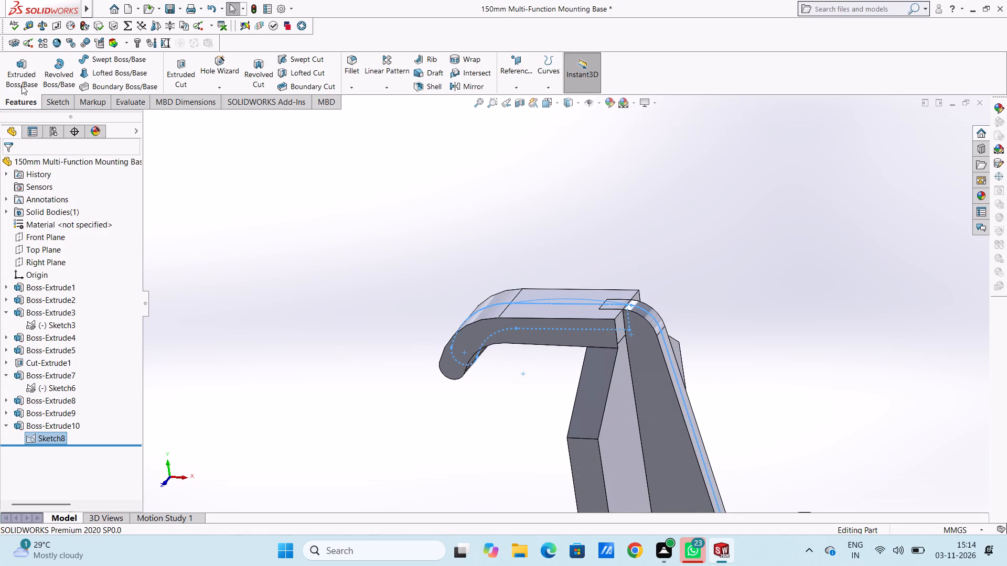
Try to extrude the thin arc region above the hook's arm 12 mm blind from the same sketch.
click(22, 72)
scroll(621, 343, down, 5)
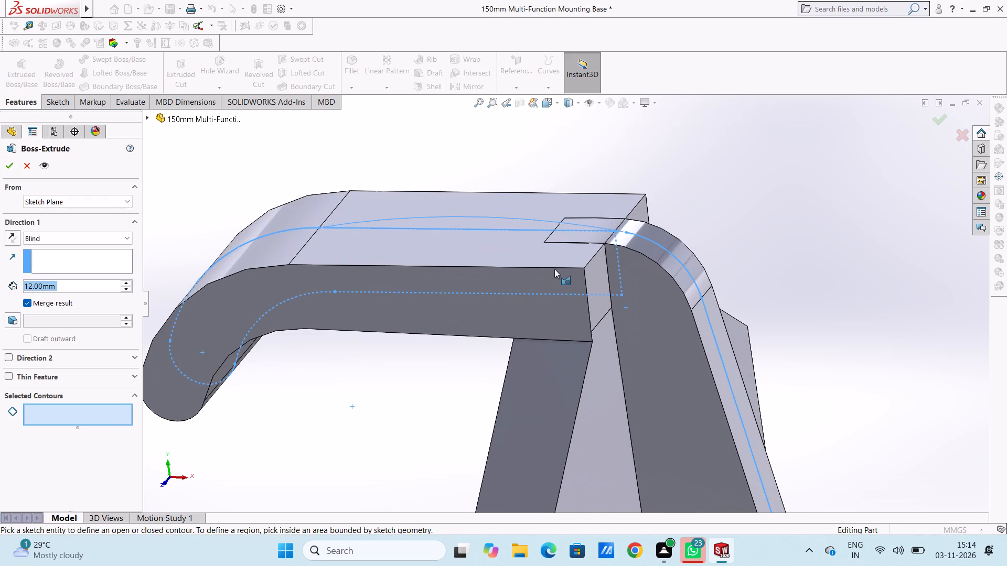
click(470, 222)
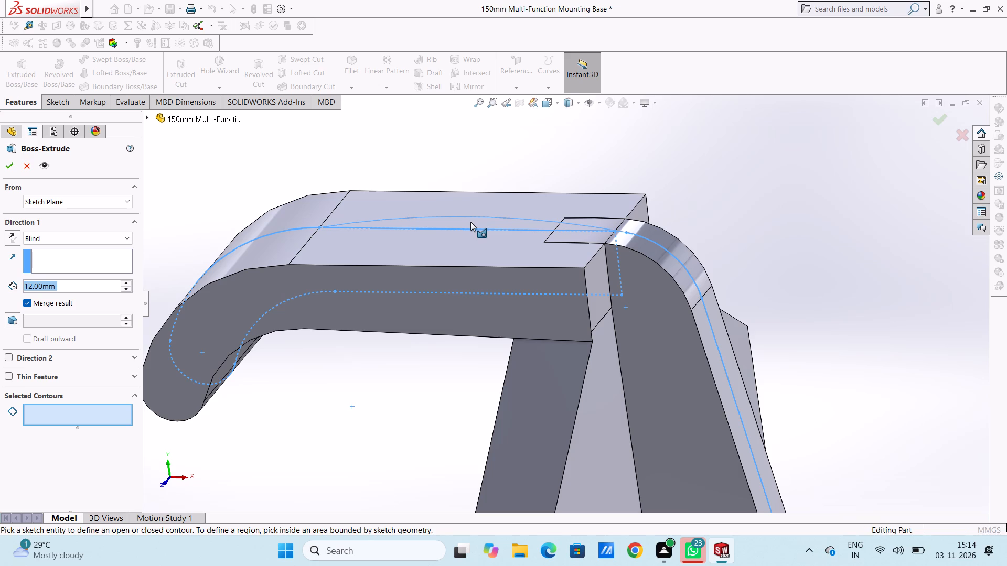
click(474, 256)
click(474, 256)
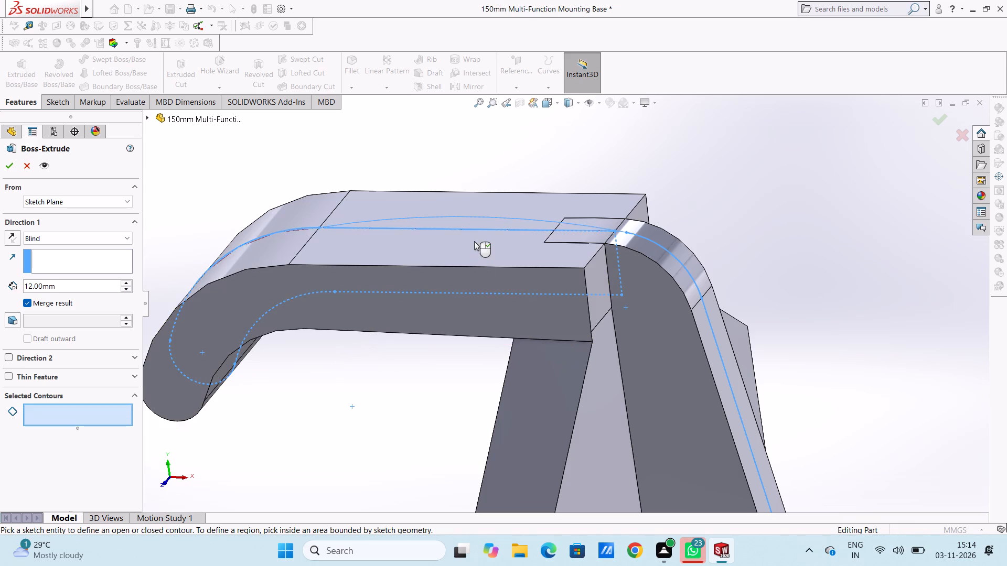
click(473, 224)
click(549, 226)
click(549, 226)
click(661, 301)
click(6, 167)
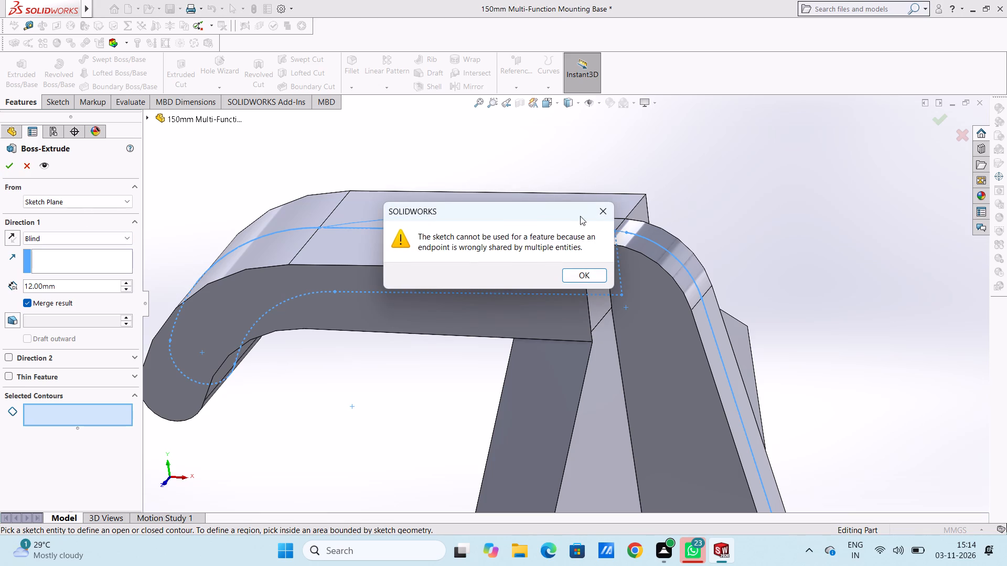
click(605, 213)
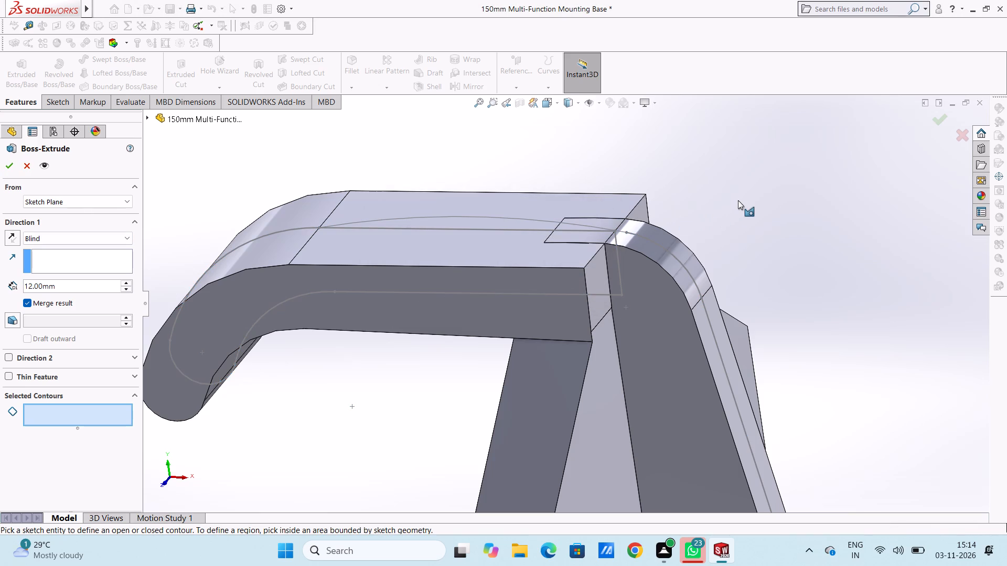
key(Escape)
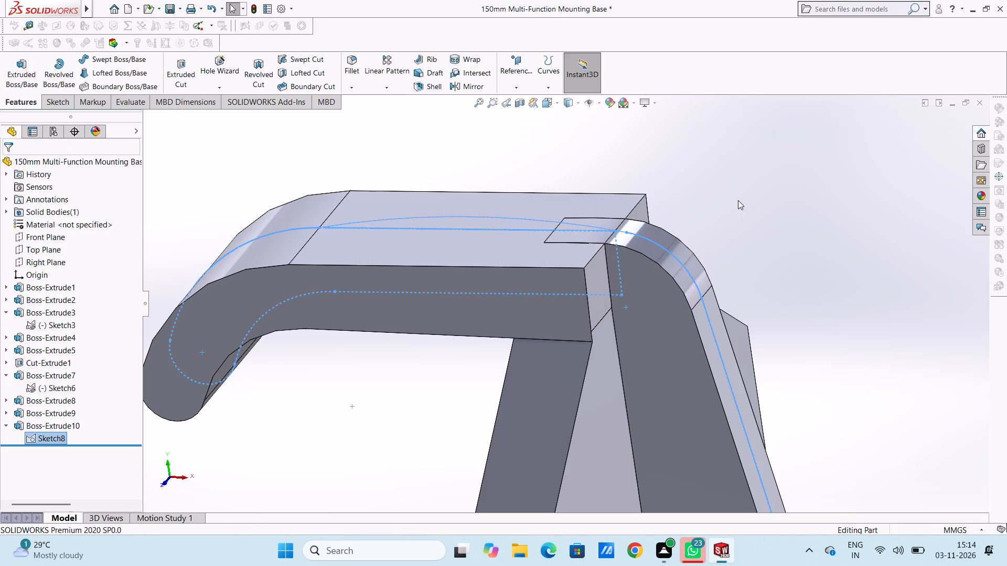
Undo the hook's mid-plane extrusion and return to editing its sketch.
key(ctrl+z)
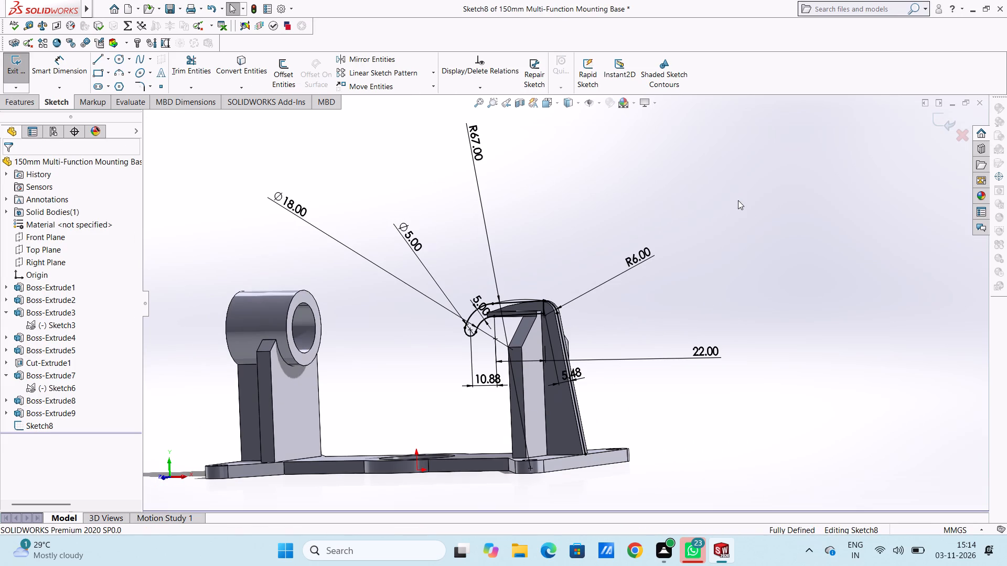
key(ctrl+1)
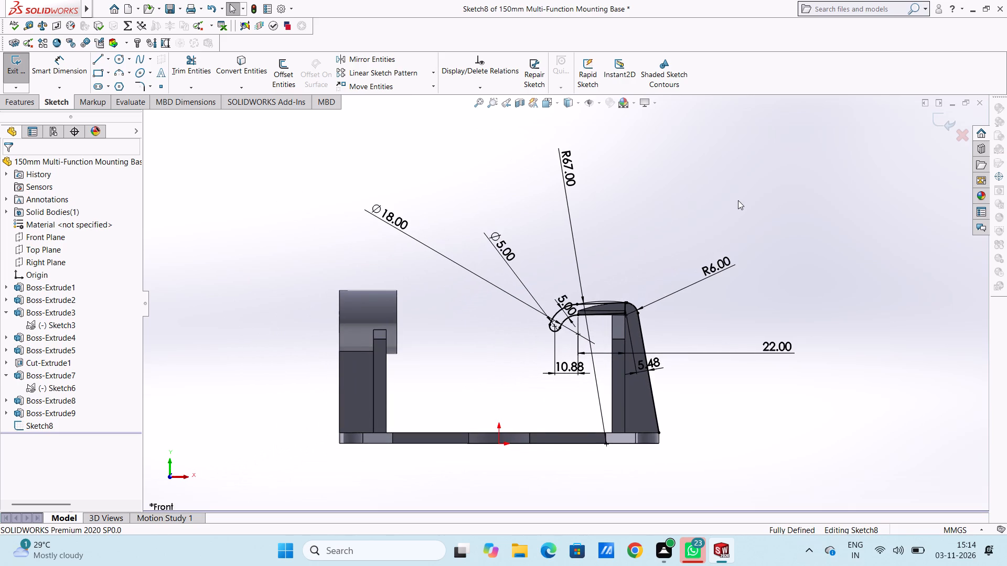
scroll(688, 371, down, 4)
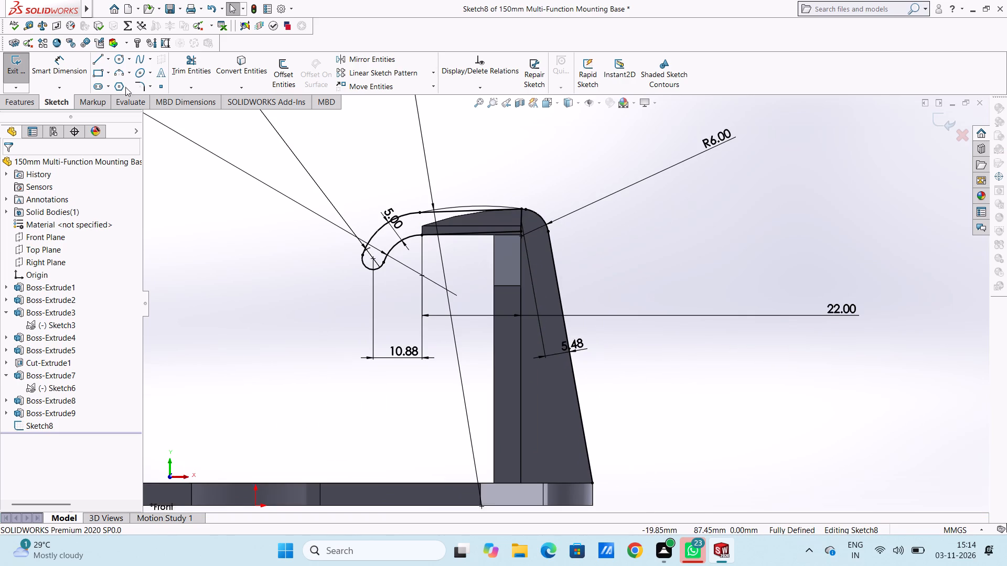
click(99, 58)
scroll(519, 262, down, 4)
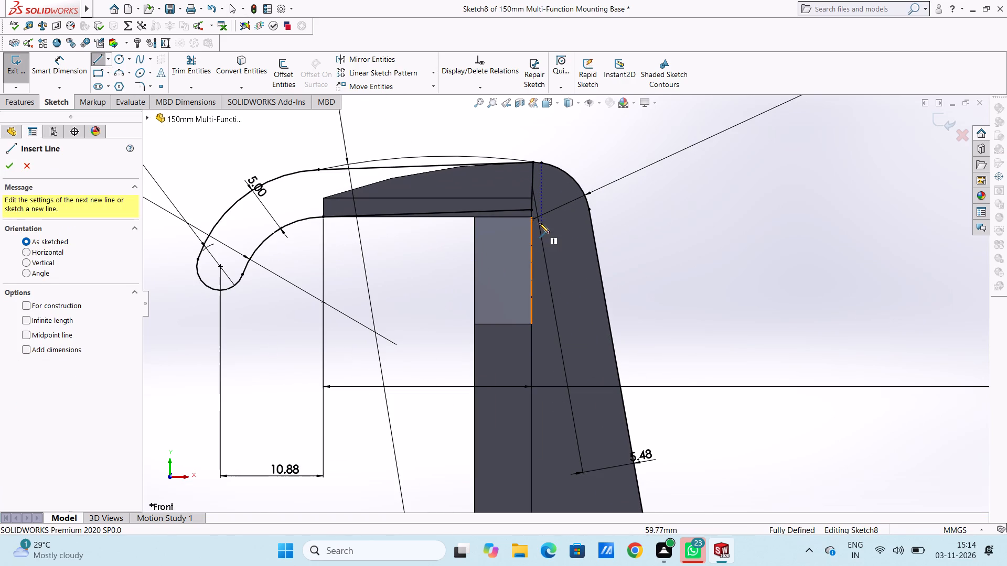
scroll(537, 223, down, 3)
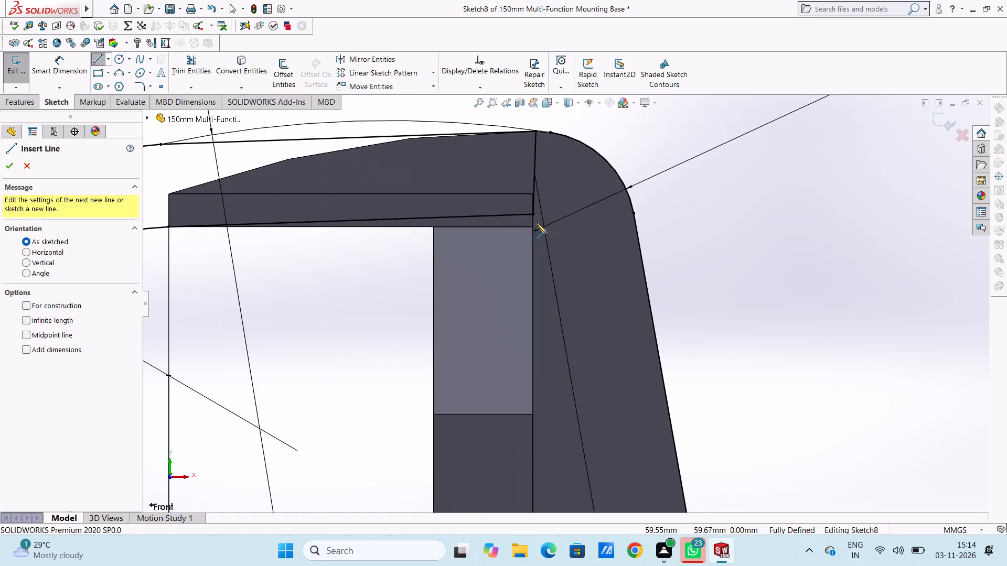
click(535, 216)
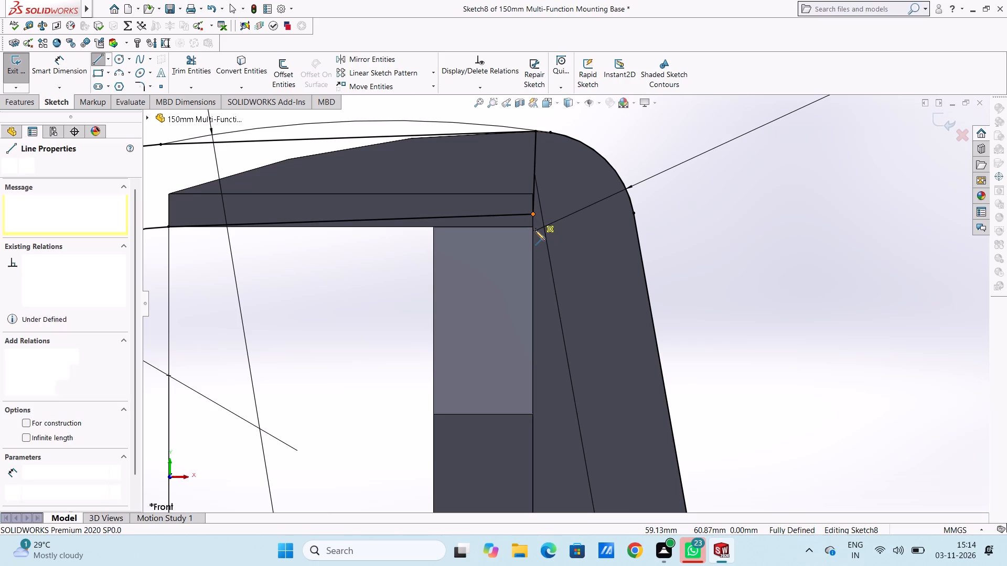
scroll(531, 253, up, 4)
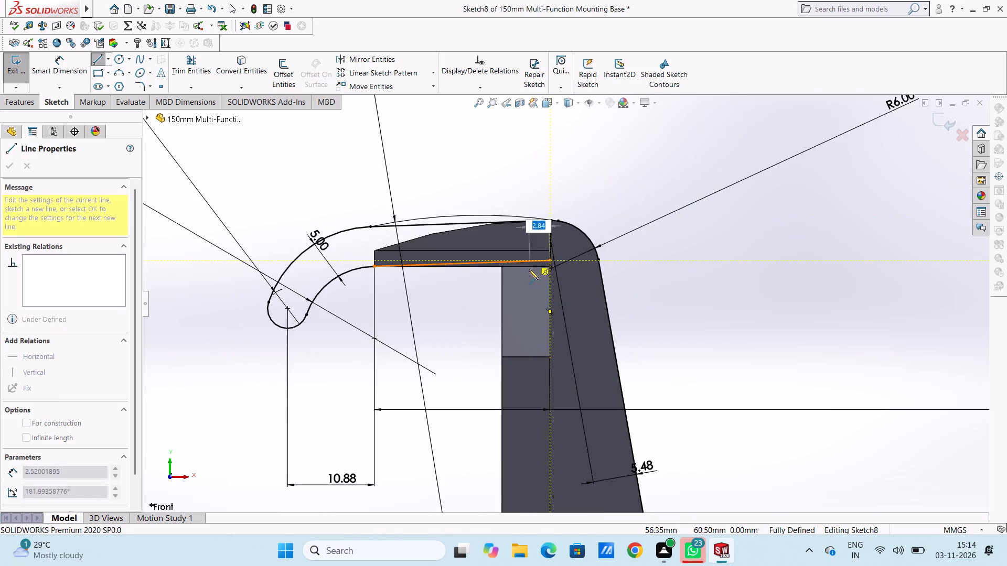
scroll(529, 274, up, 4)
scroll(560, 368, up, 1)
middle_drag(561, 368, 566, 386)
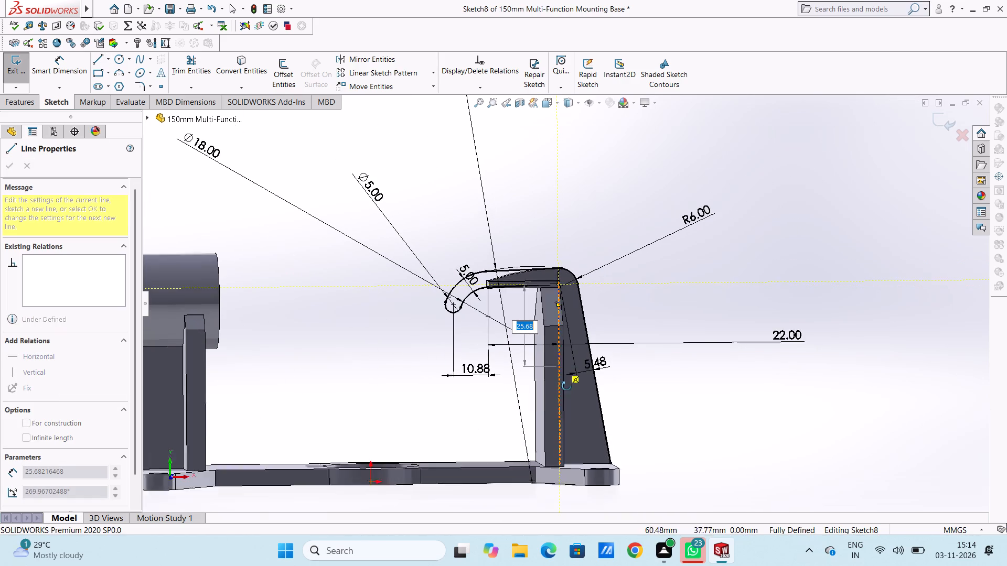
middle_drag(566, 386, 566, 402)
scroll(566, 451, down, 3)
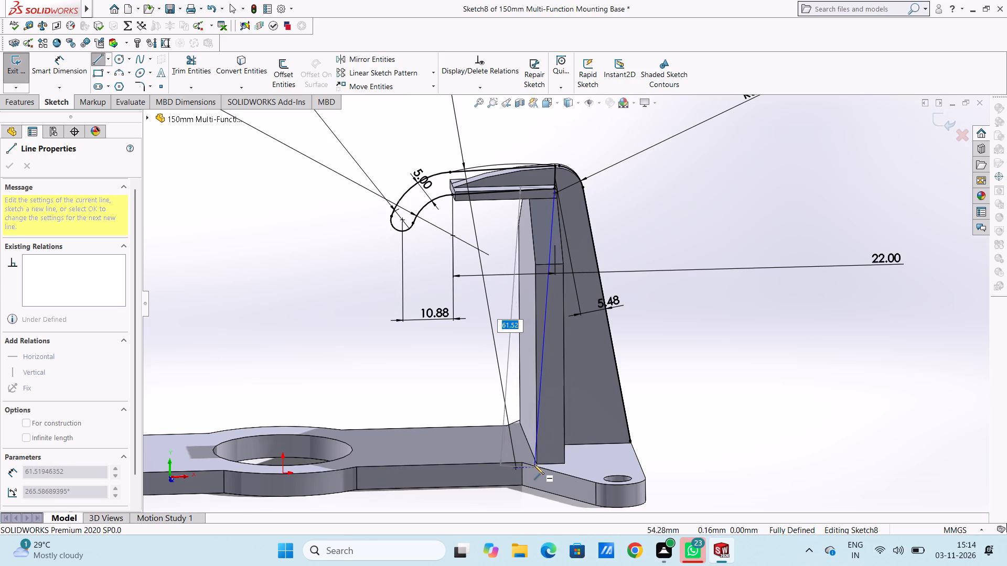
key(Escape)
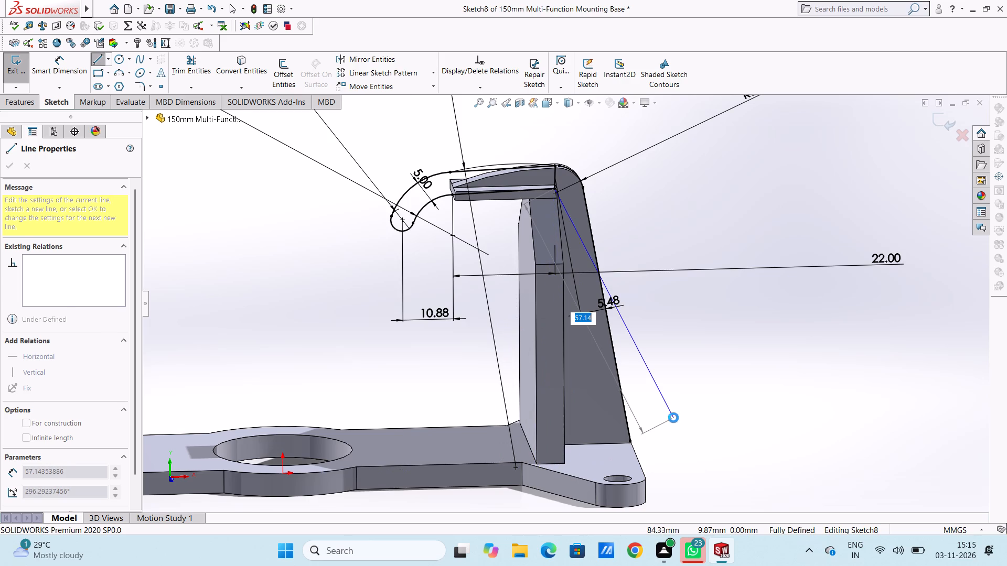
Sketch a line from the hook arm's upper corner down to the base's top face, continuing with a 16 mm horizontal line to the sloped edge's foot.
key(ctrl+1)
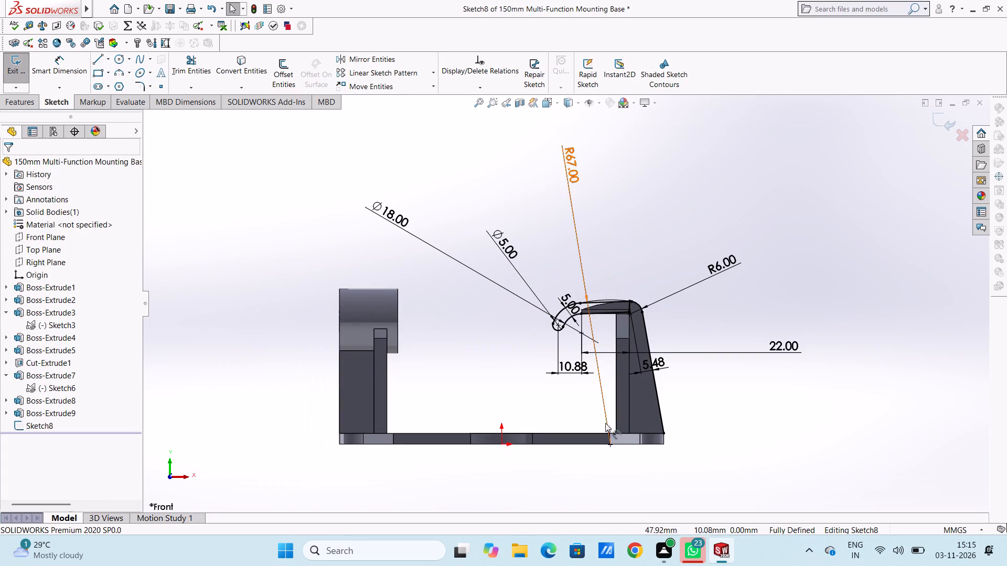
scroll(643, 394, down, 5)
scroll(601, 309, down, 2)
scroll(580, 237, up, 3)
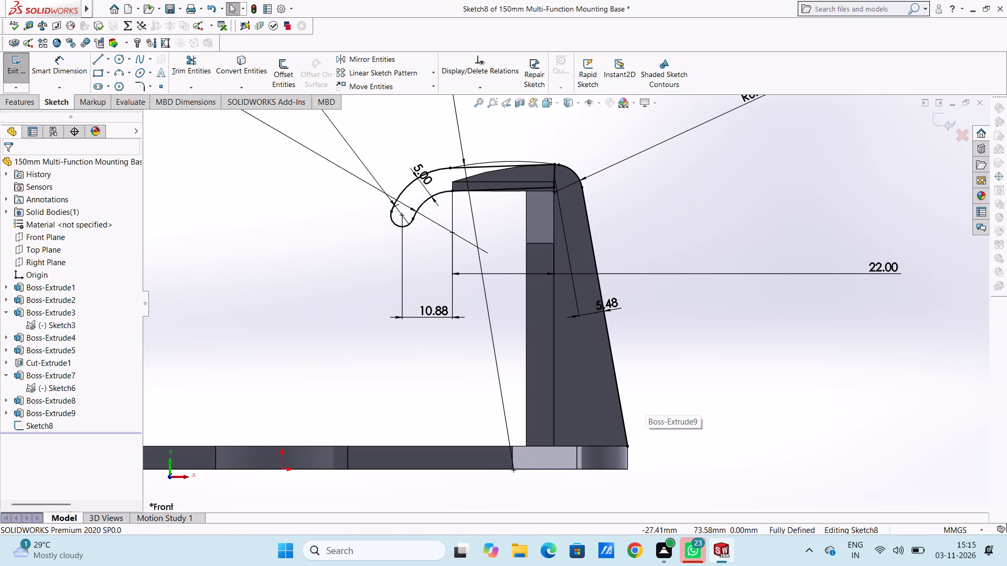
click(100, 63)
scroll(587, 215, down, 4)
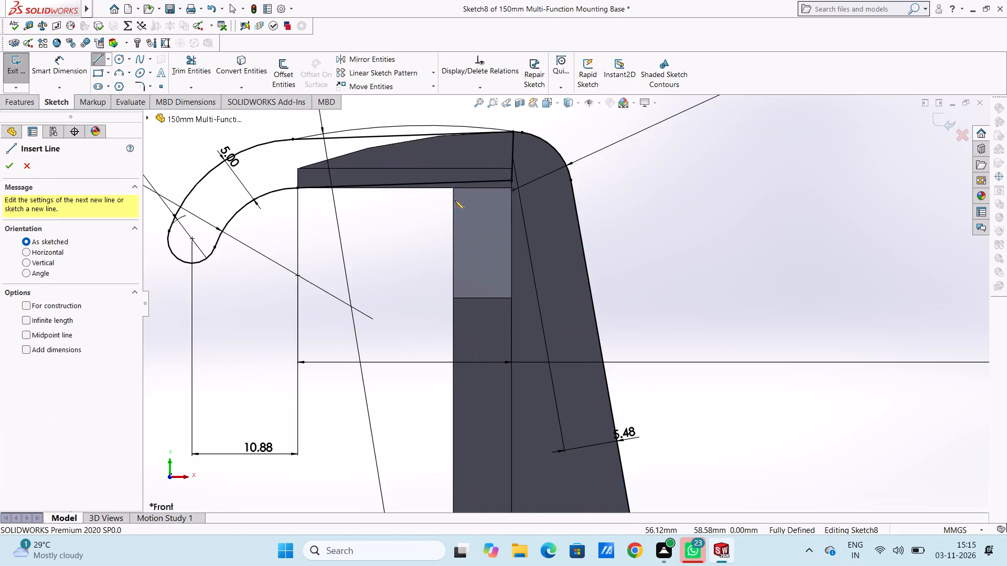
scroll(500, 162, down, 6)
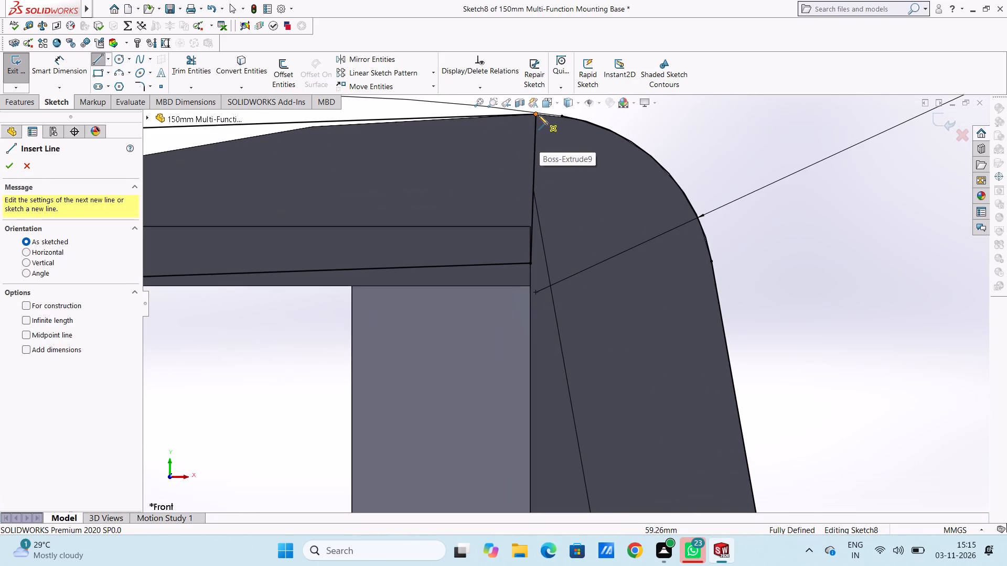
click(538, 115)
scroll(529, 268, up, 5)
scroll(549, 345, up, 4)
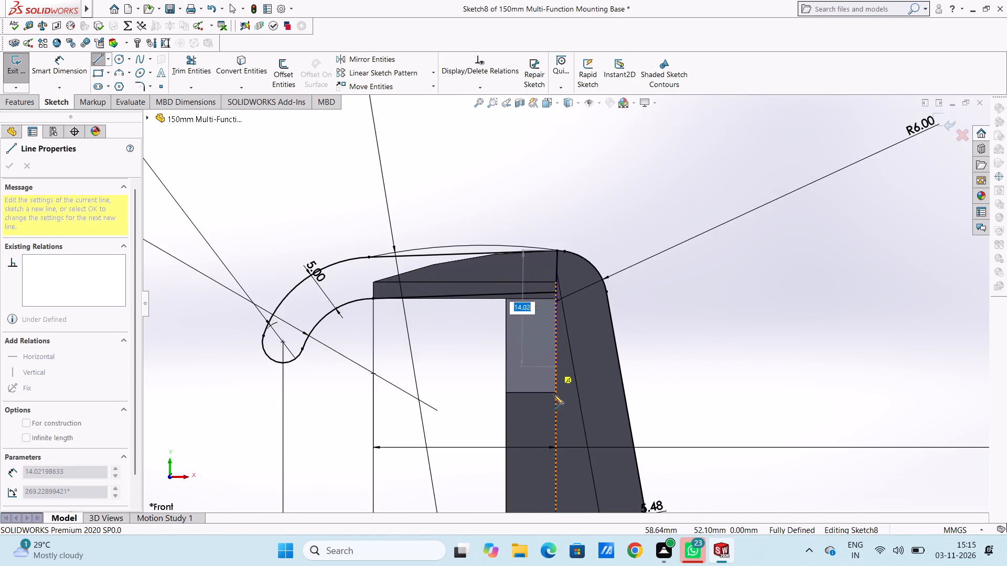
scroll(553, 400, up, 5)
scroll(580, 454, up, 4)
scroll(567, 450, down, 4)
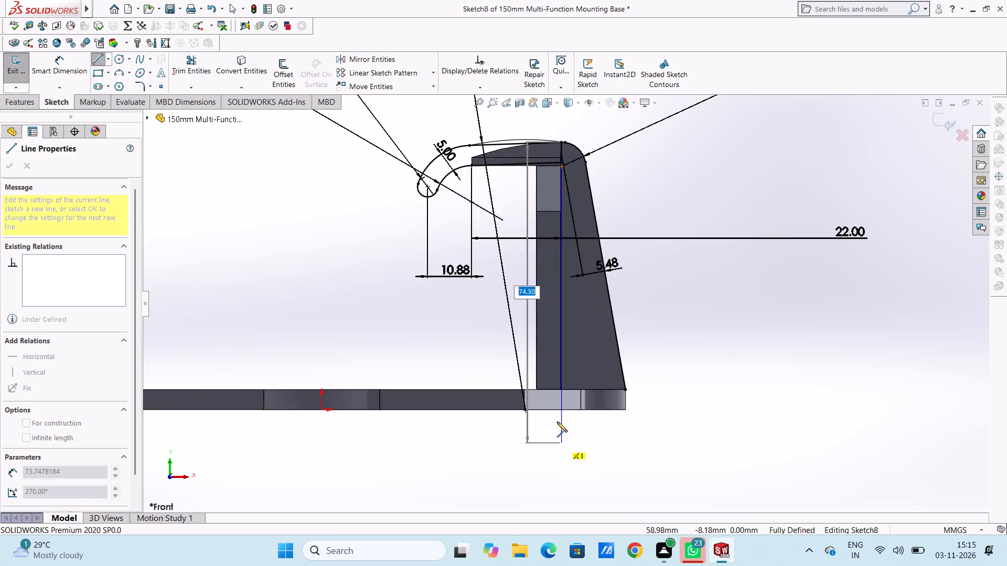
scroll(556, 420, down, 4)
click(567, 346)
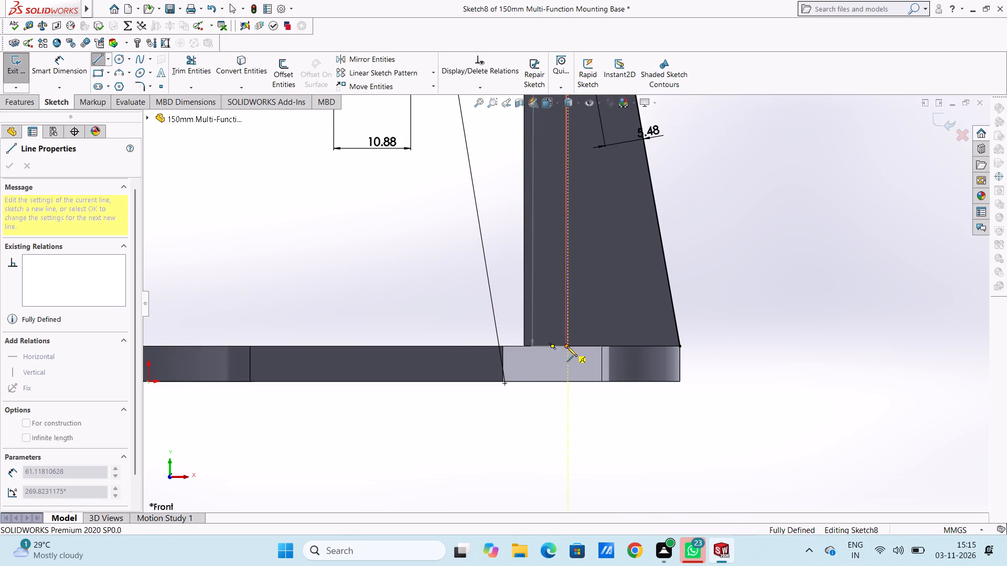
click(683, 346)
right_click(757, 192)
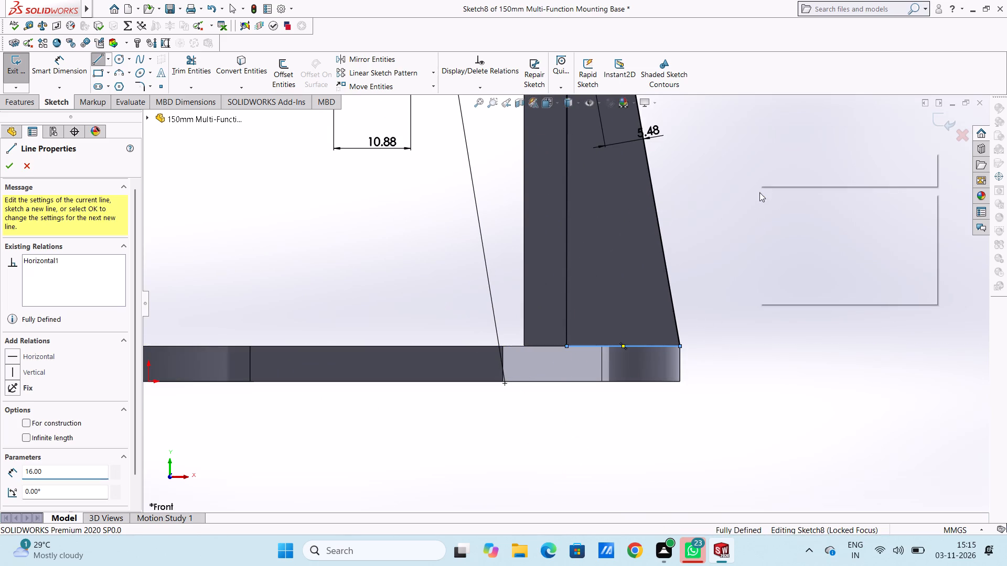
click(773, 199)
click(747, 213)
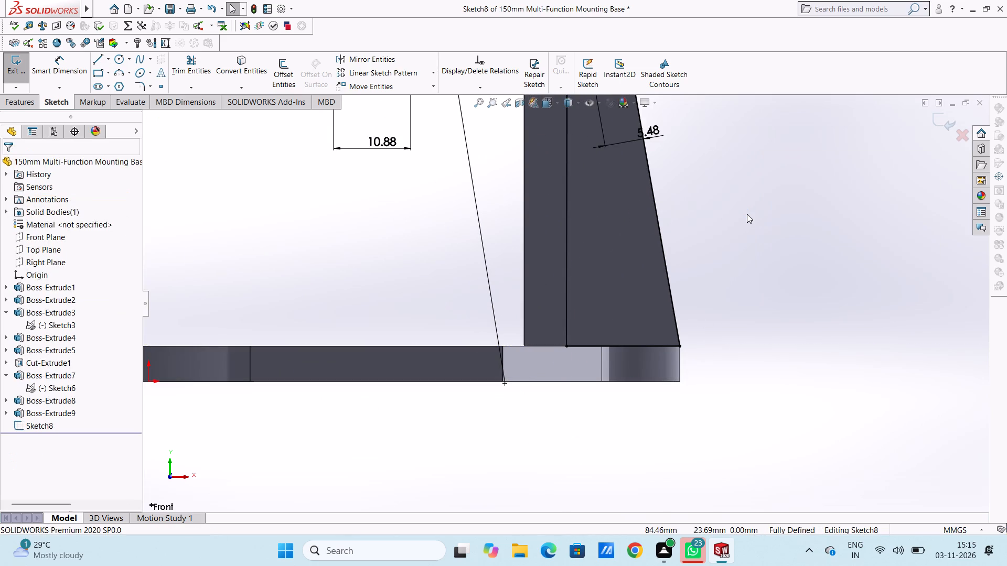
Extrude the hook-and-arm region of the clamp sketch 12 mm with a mid-plane end condition, merged with the body.
scroll(527, 171, down, 1)
scroll(473, 225, up, 8)
scroll(569, 215, down, 6)
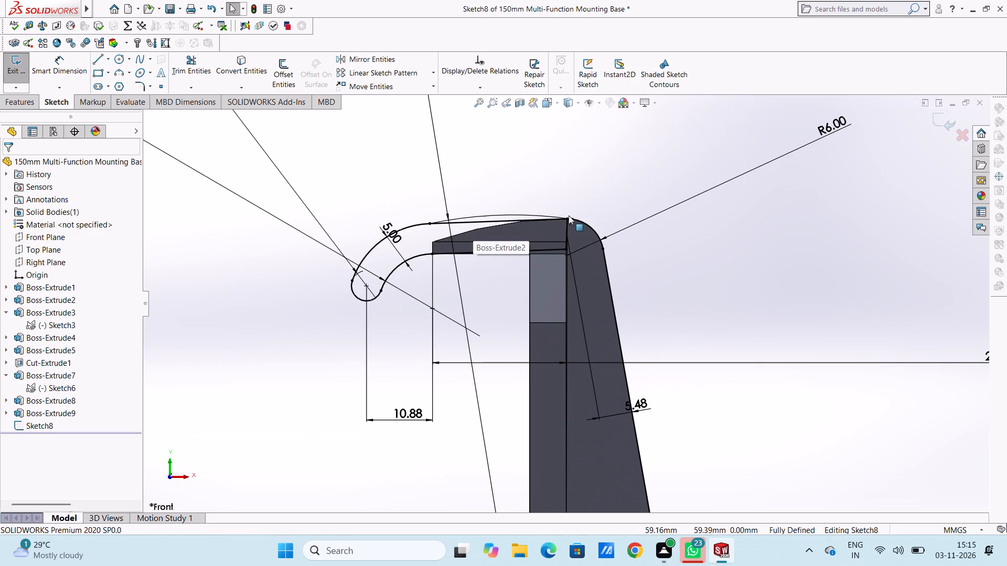
click(16, 104)
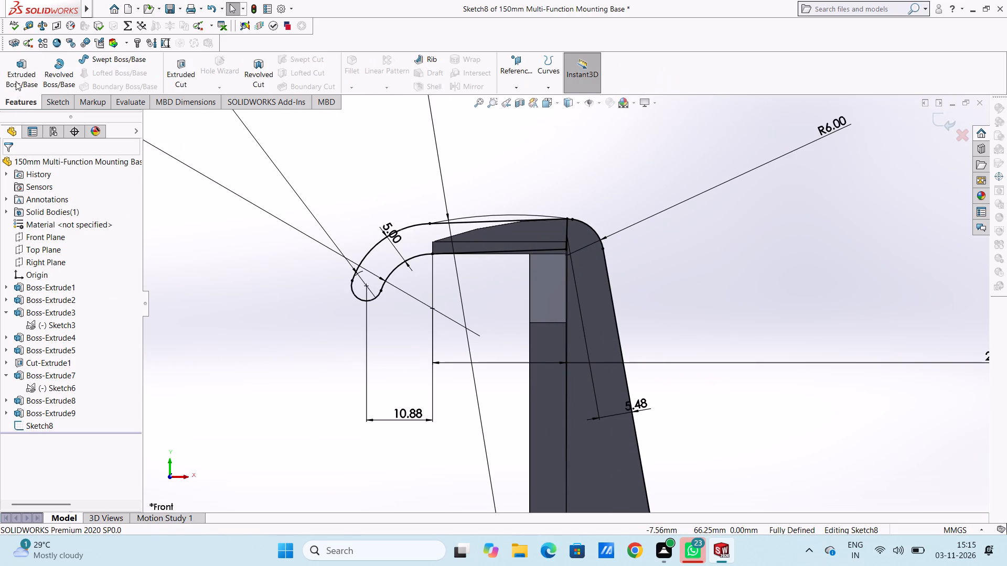
click(16, 80)
click(407, 235)
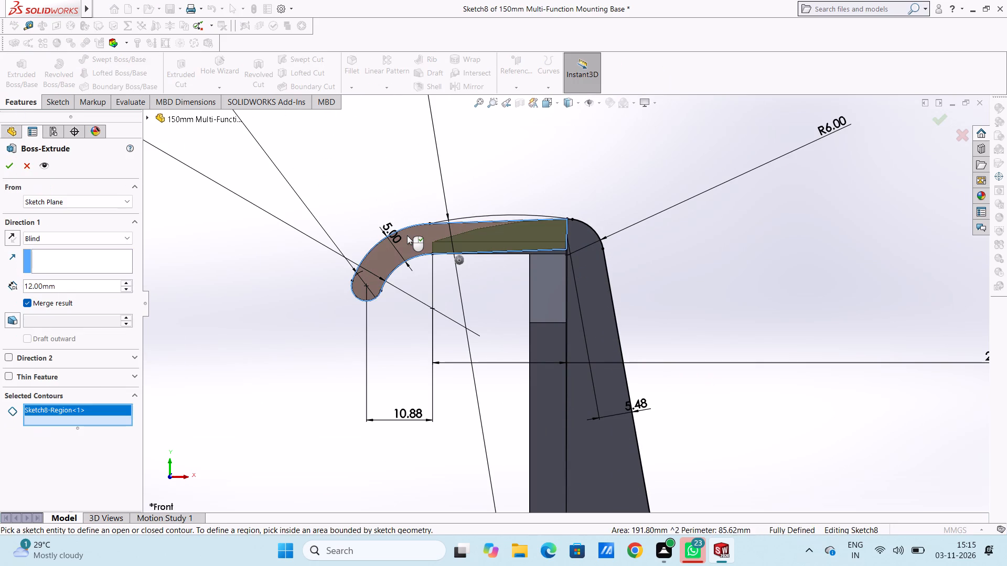
scroll(625, 237, up, 3)
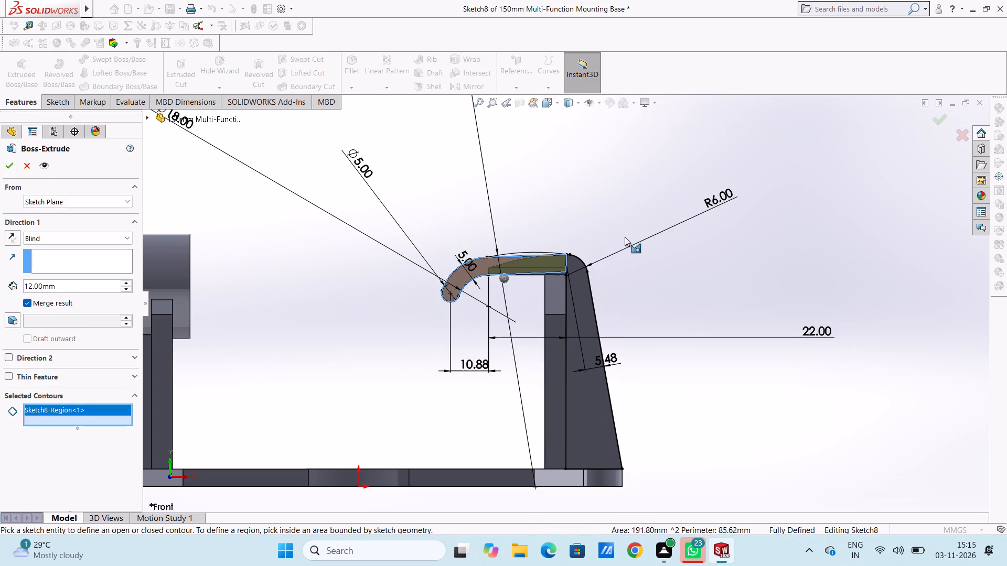
click(56, 235)
click(57, 301)
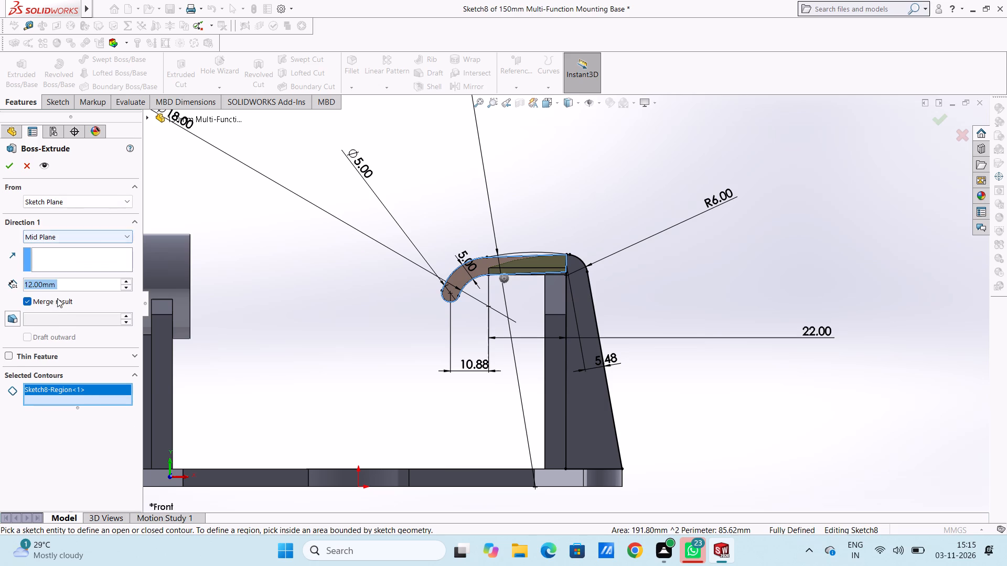
click(6, 165)
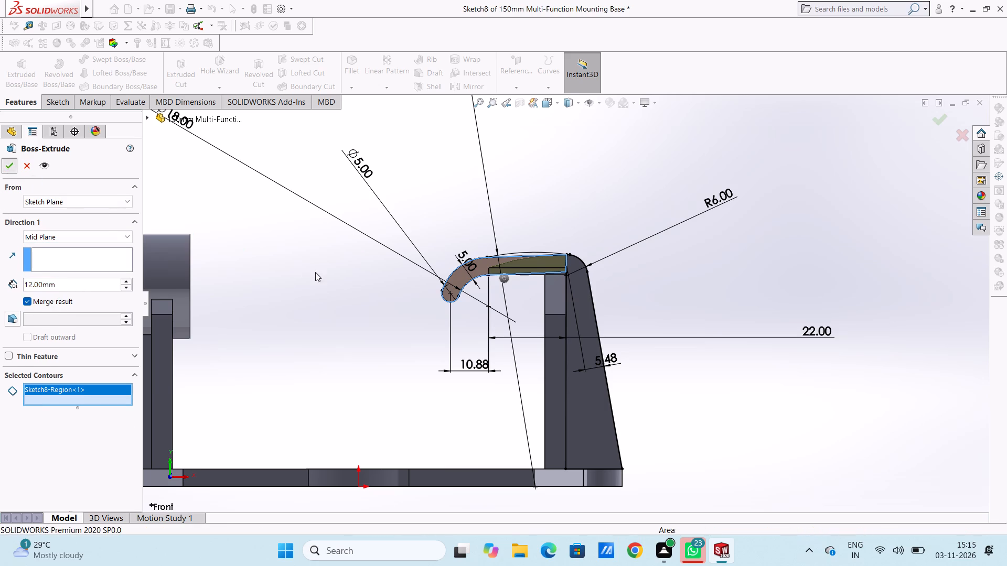
click(332, 275)
Reuse the clamp sketch to extrude the thin arc and sloped rib region 4 mm with a mid-plane end condition, merged with the body.
middle_drag(432, 221, 421, 325)
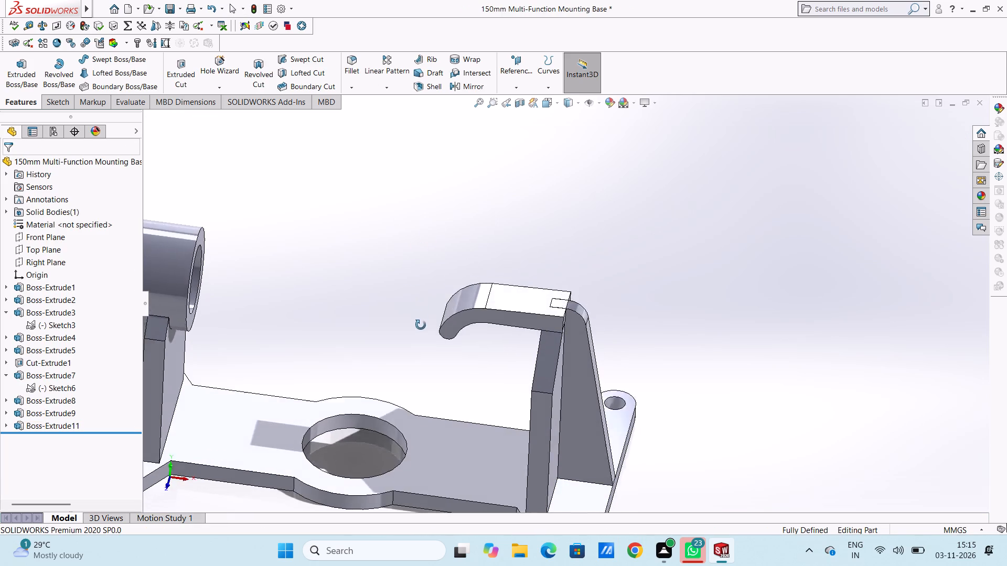
middle_drag(421, 325, 420, 240)
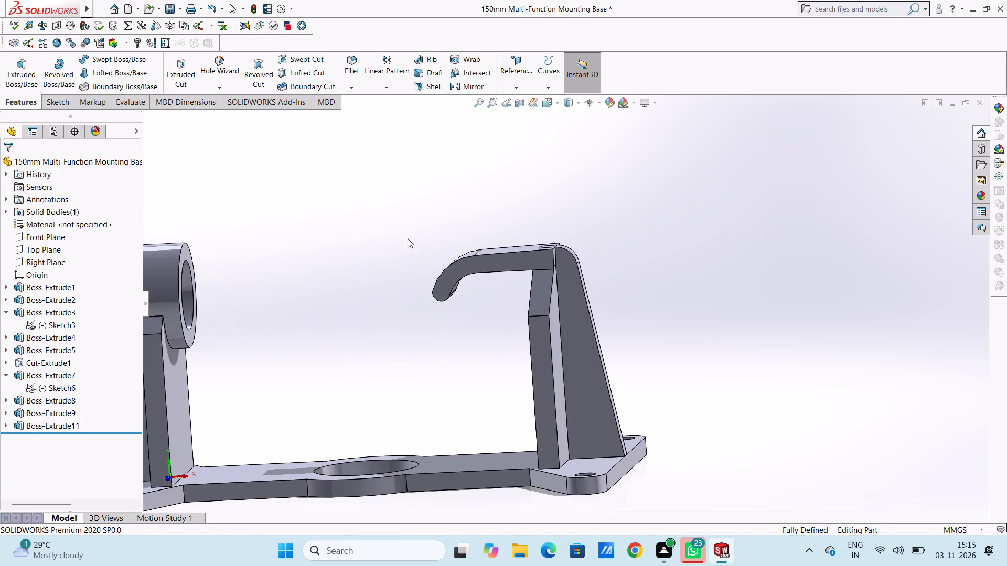
click(3, 424)
click(9, 420)
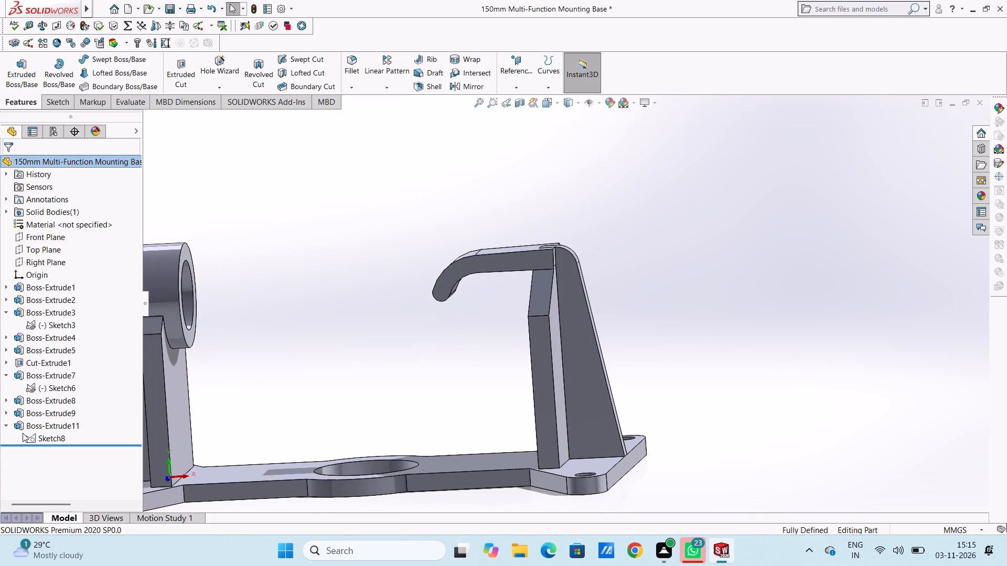
click(38, 437)
middle_drag(386, 399, 388, 378)
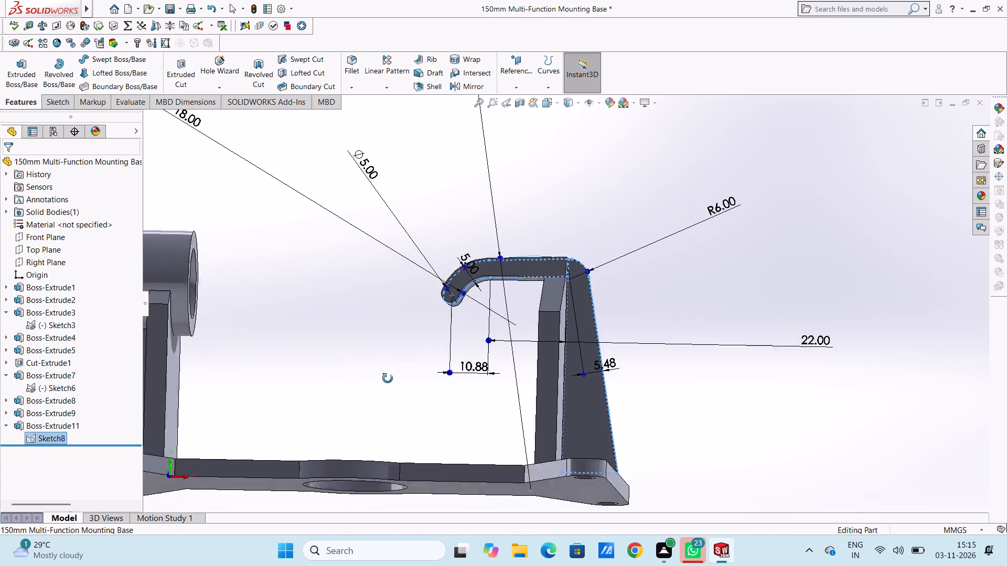
middle_drag(388, 378, 389, 383)
click(20, 69)
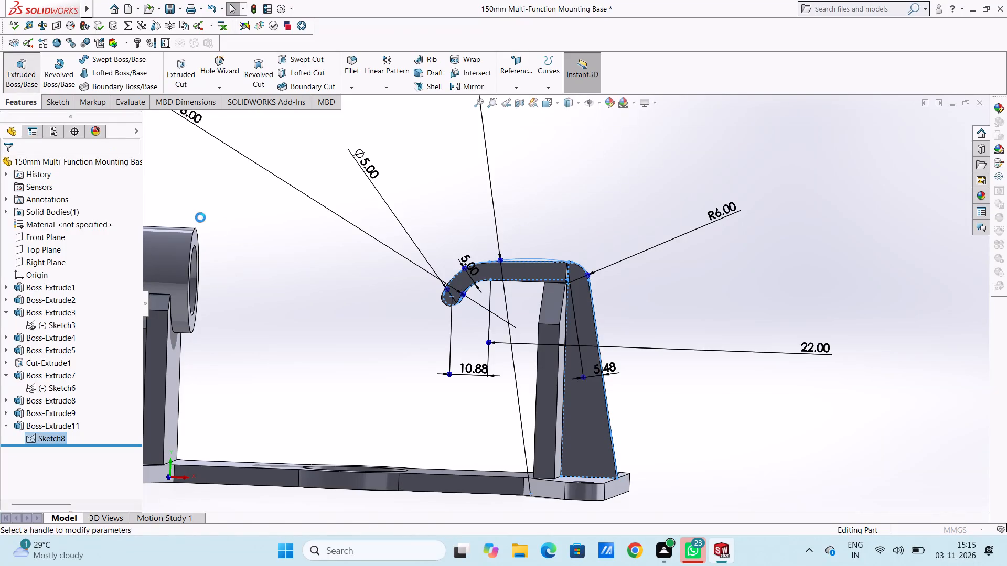
scroll(520, 293, down, 6)
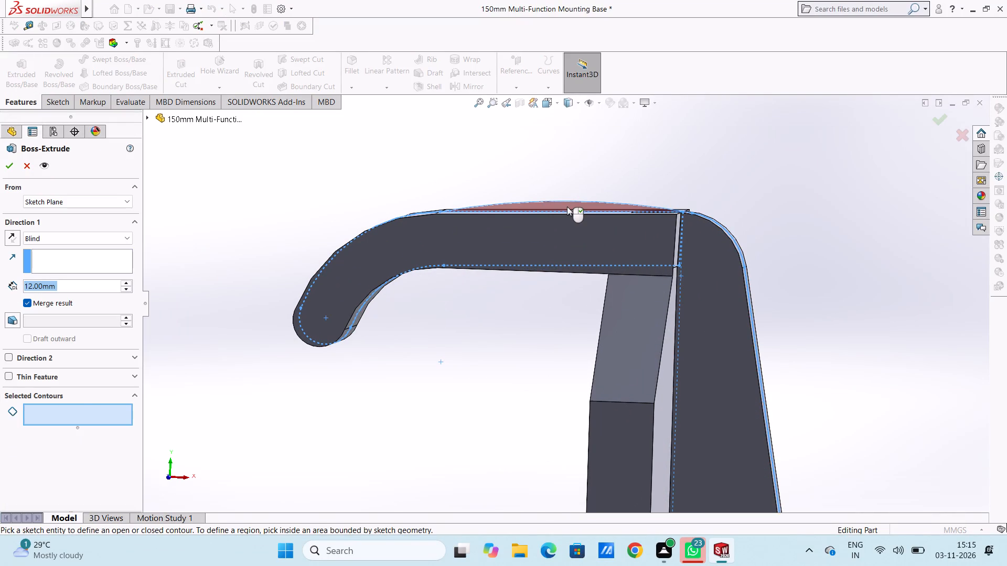
click(567, 206)
scroll(716, 299, up, 4)
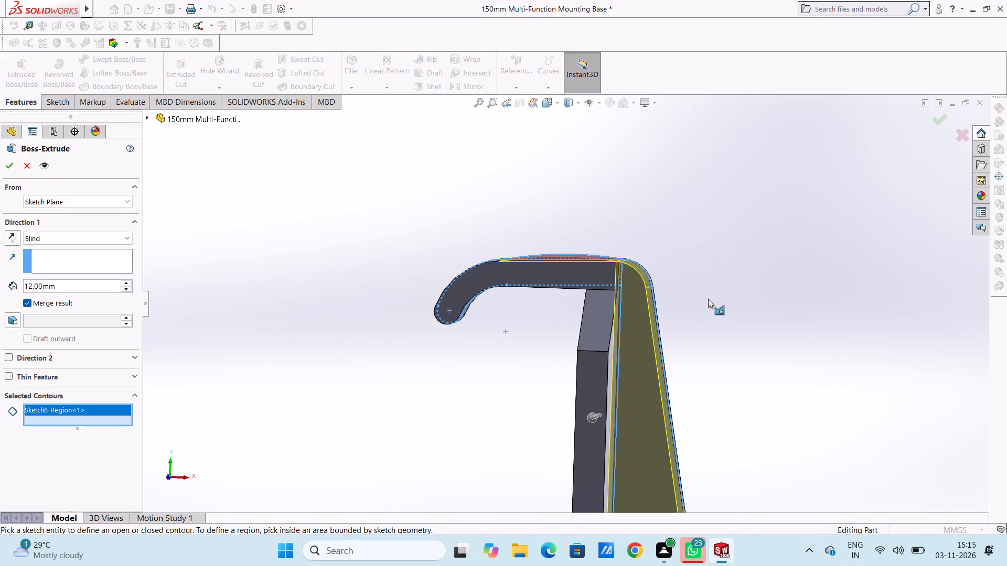
scroll(708, 299, up, 6)
middle_drag(464, 254, 420, 323)
click(93, 237)
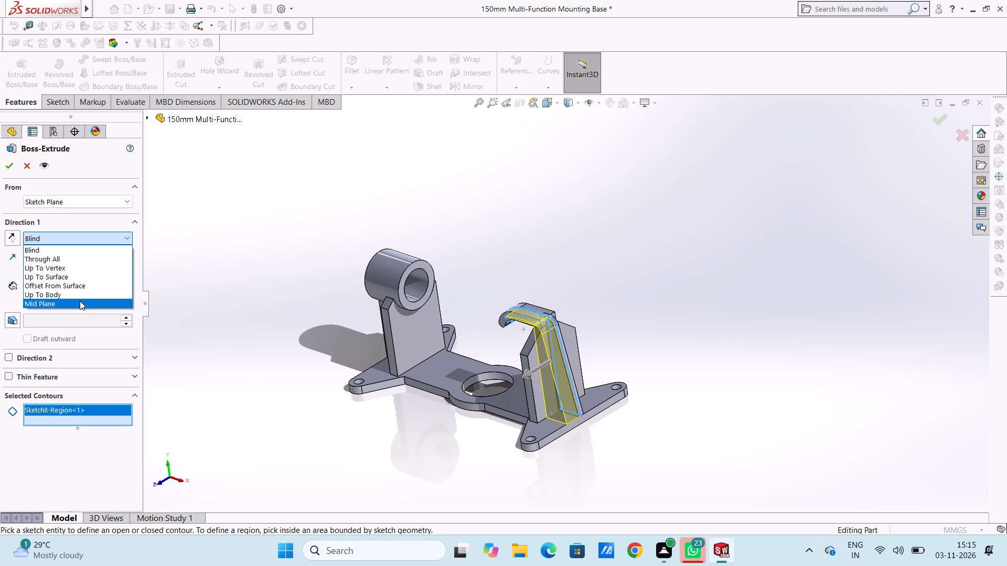
click(80, 301)
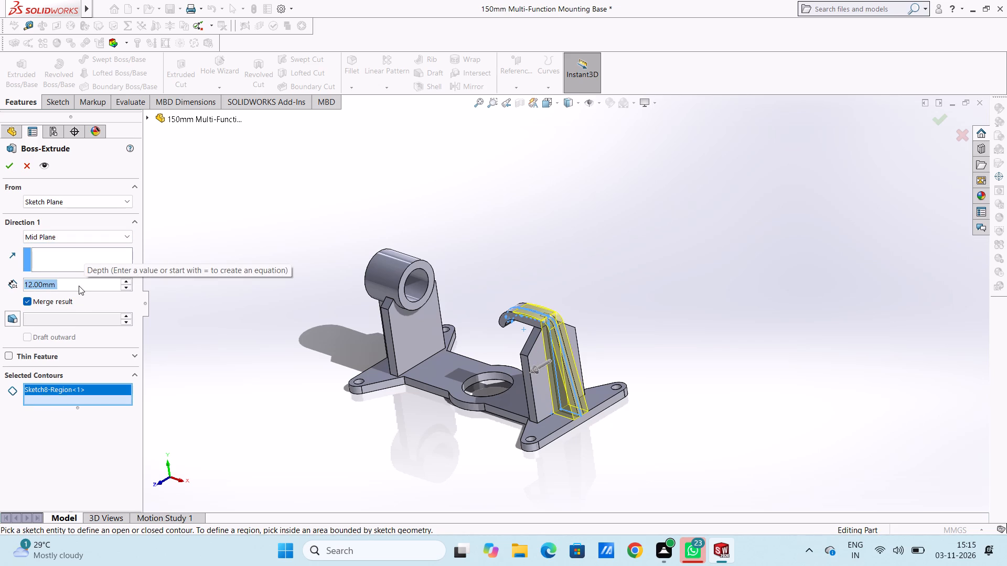
key(4)
key(Return)
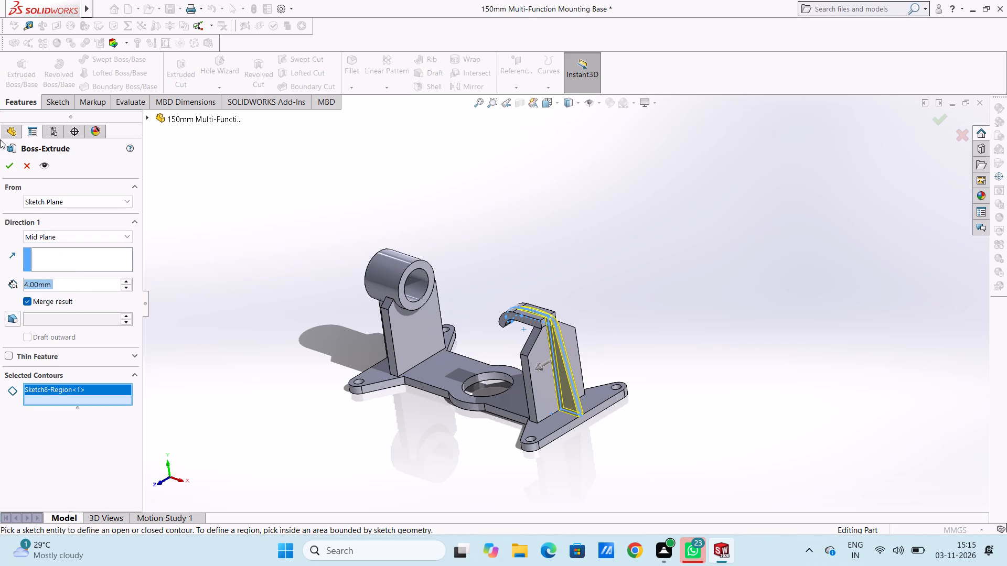
click(10, 169)
click(223, 219)
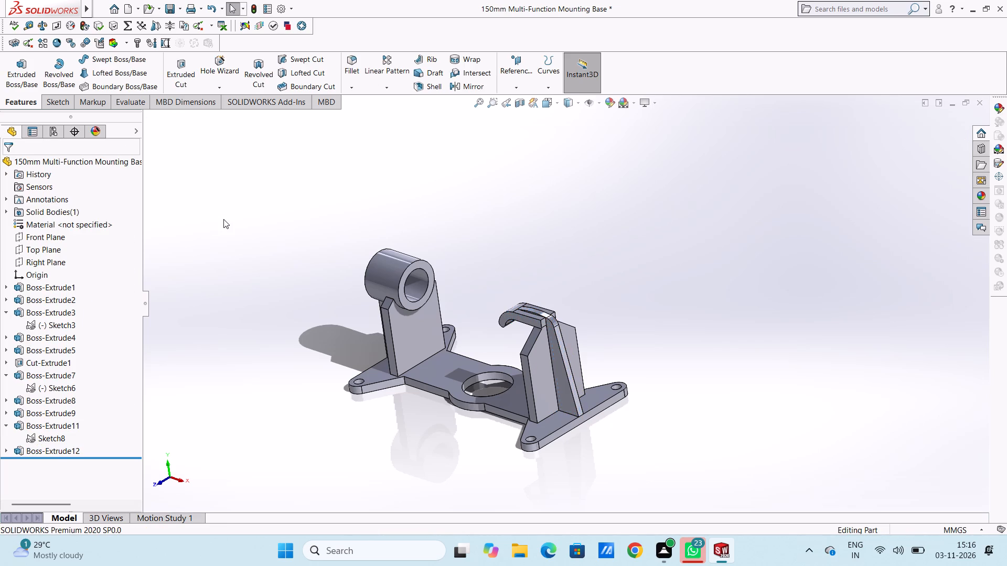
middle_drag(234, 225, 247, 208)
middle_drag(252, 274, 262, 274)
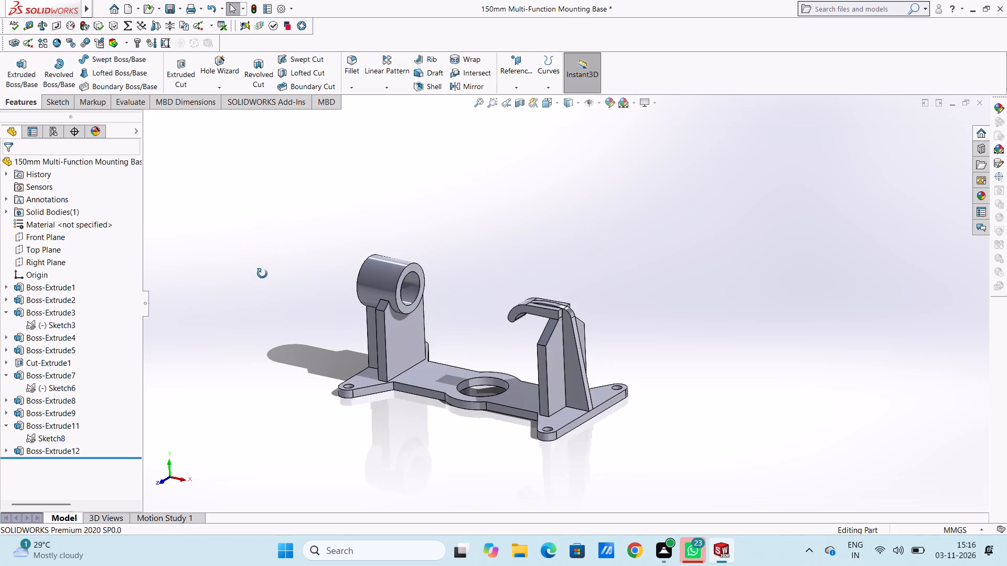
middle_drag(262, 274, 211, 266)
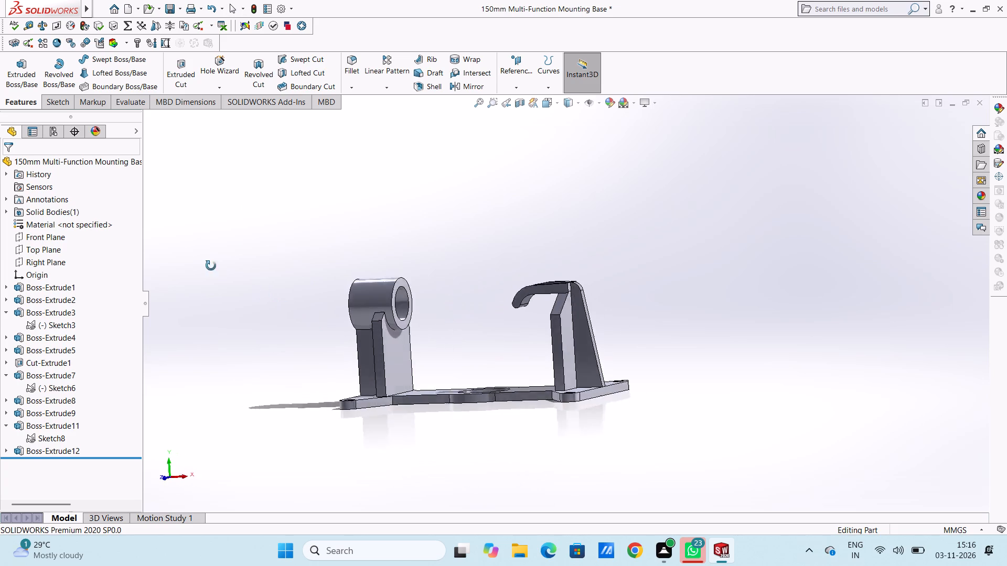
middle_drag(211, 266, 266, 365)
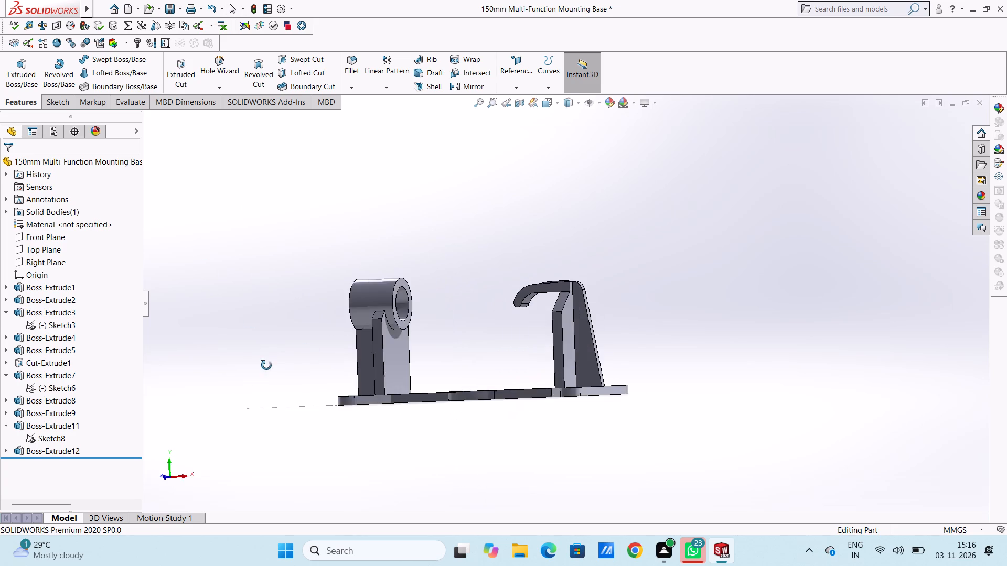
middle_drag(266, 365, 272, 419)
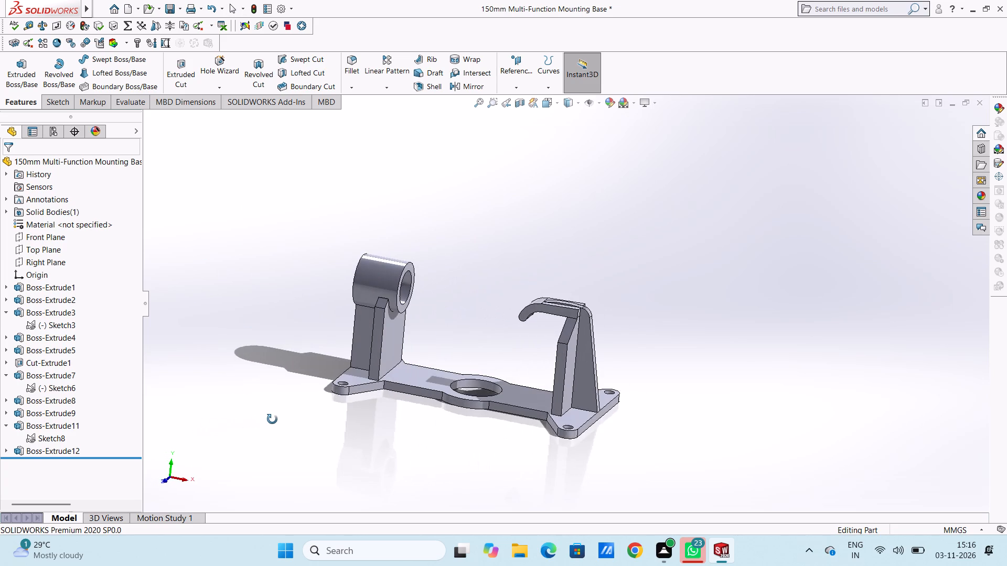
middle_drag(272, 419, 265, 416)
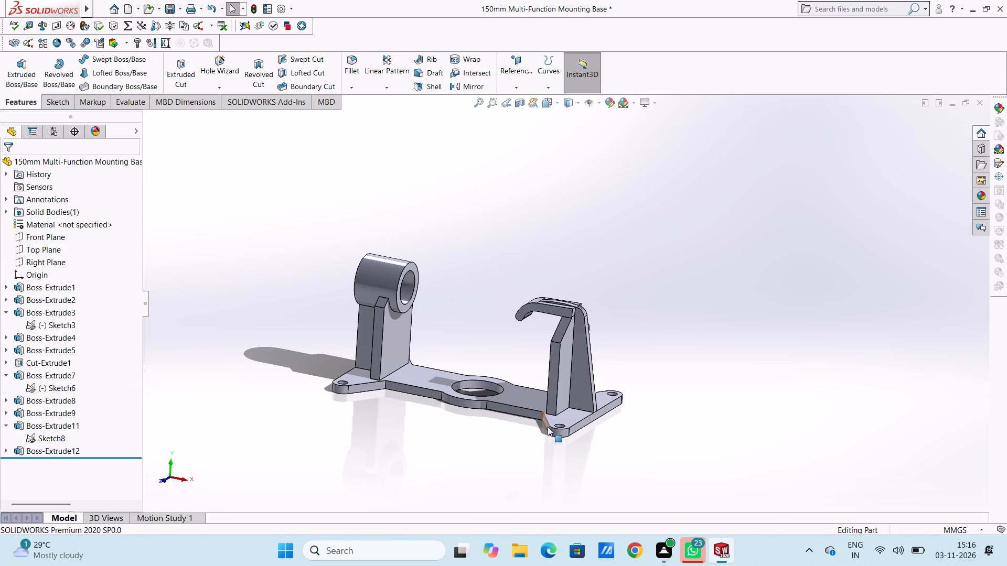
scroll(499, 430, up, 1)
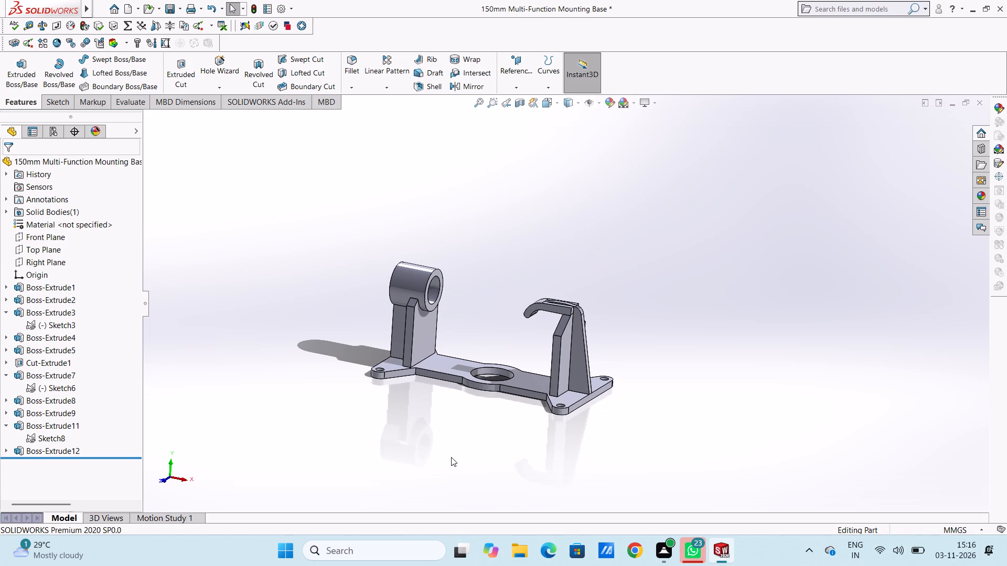
Create a reference plane offset 35 mm above the Top Plane.
key(ctrl+1)
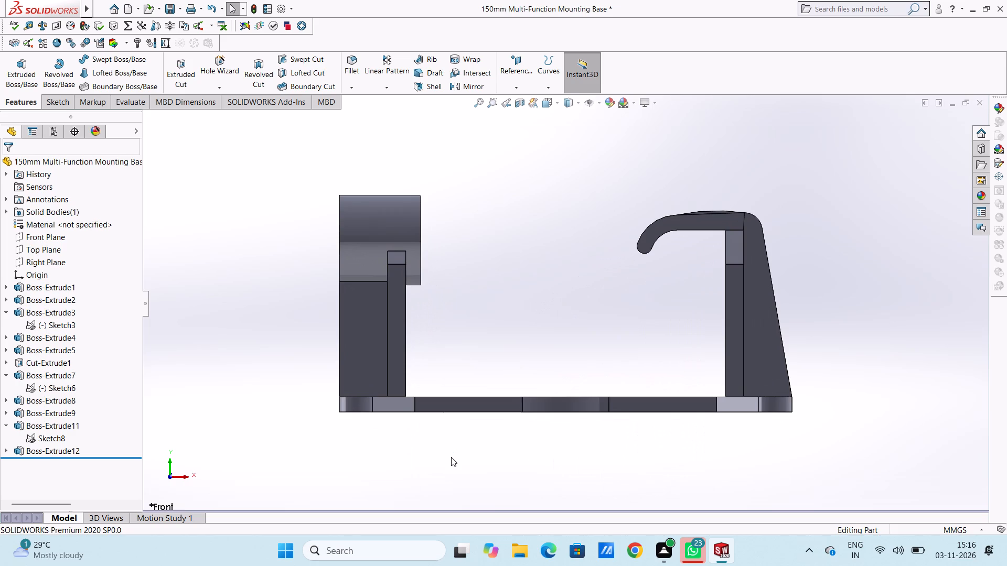
click(515, 57)
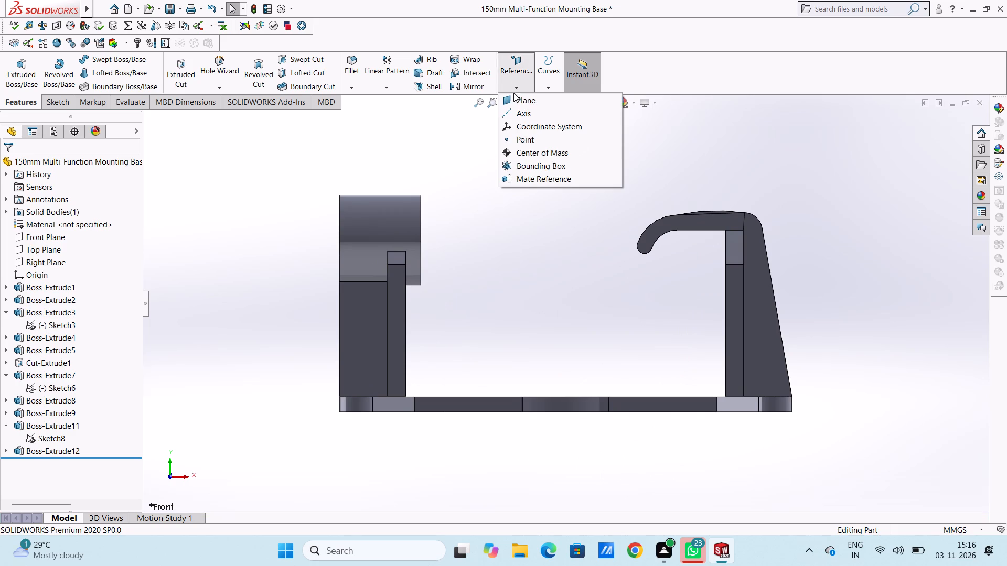
click(516, 99)
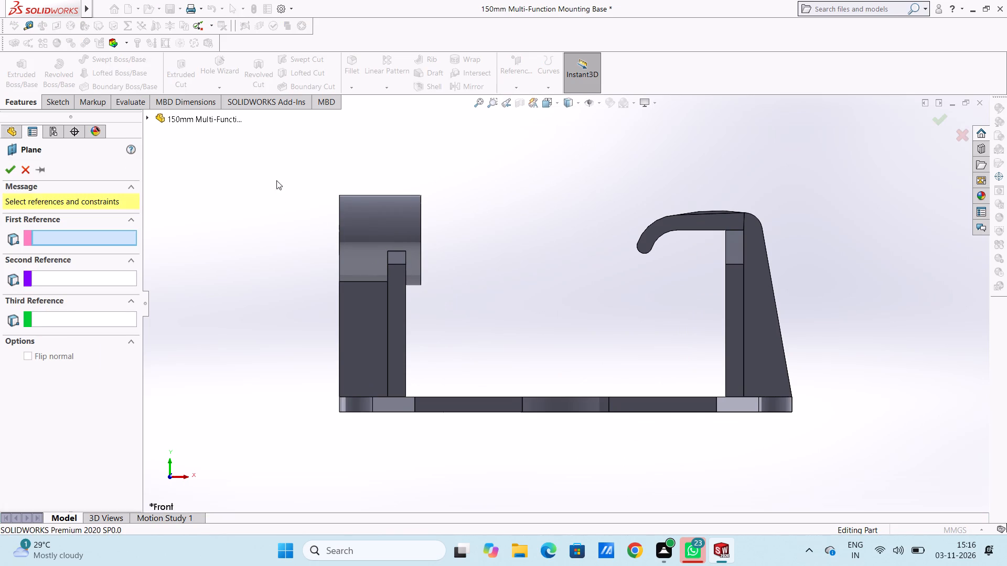
click(204, 117)
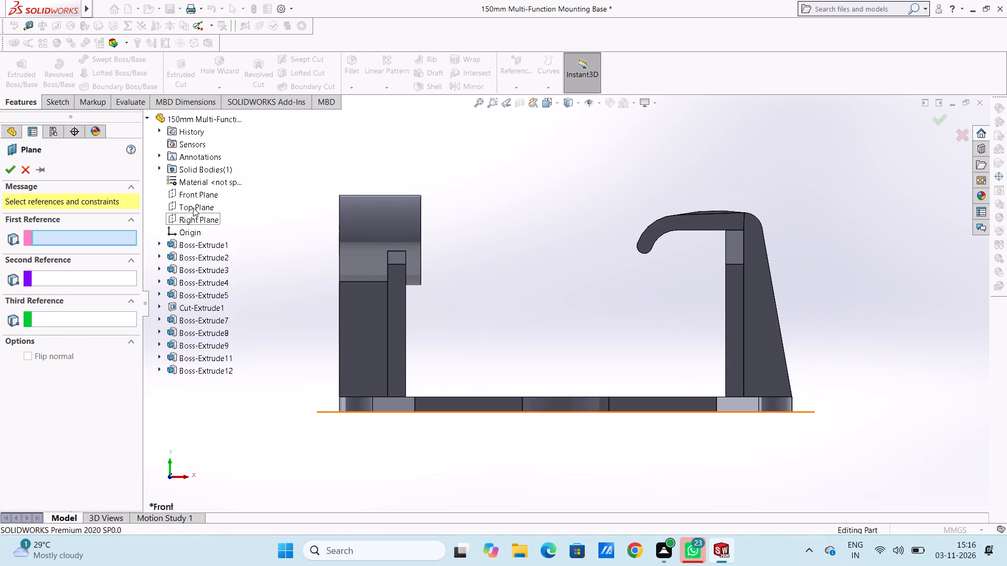
click(193, 208)
double_click(83, 332)
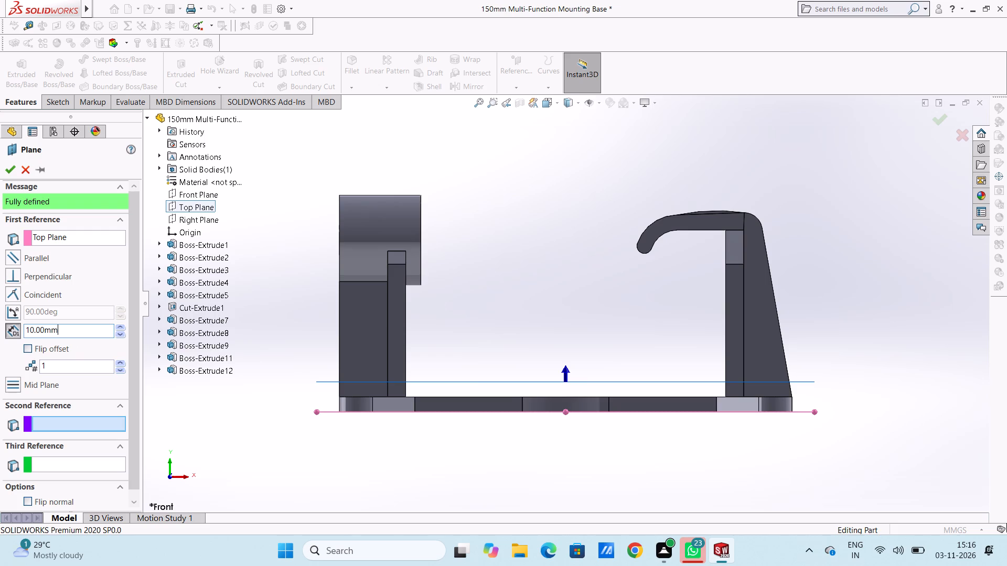
text(35)
key(Return)
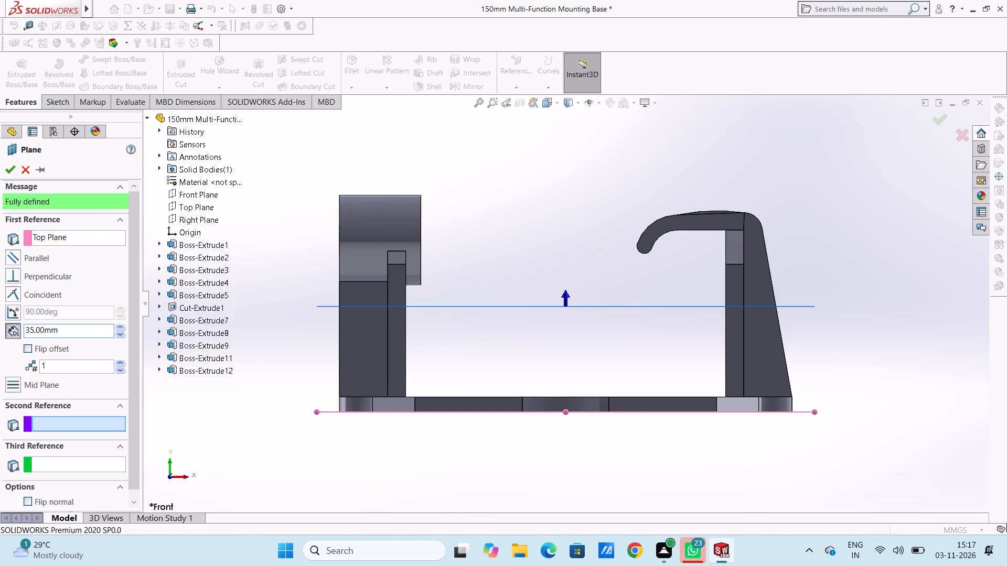
click(8, 164)
click(235, 247)
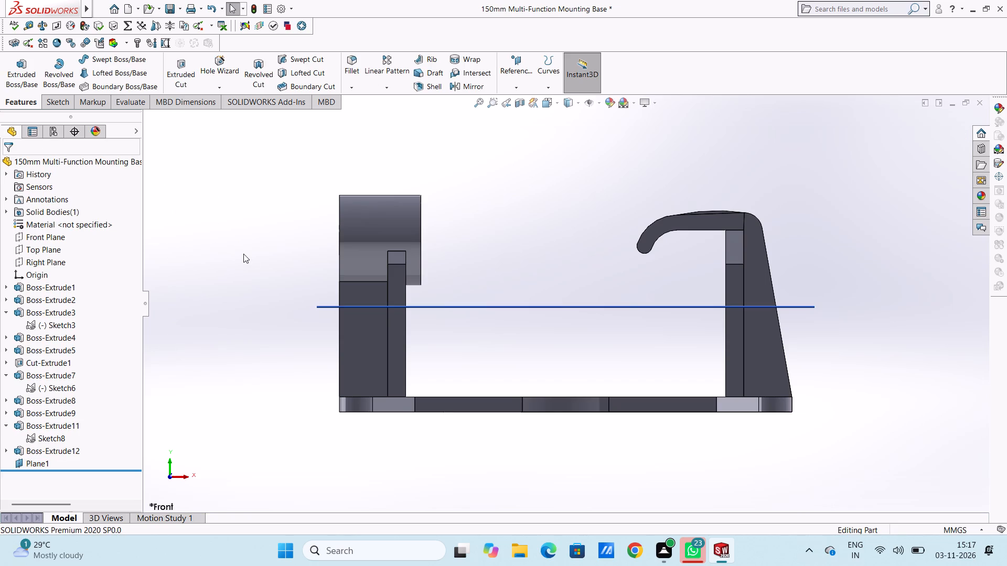
Start a sketch on the new offset plane and draw a 118 by 40 mm corner rectangle between the two uprights' opposite outer corners.
middle_drag(258, 262, 243, 294)
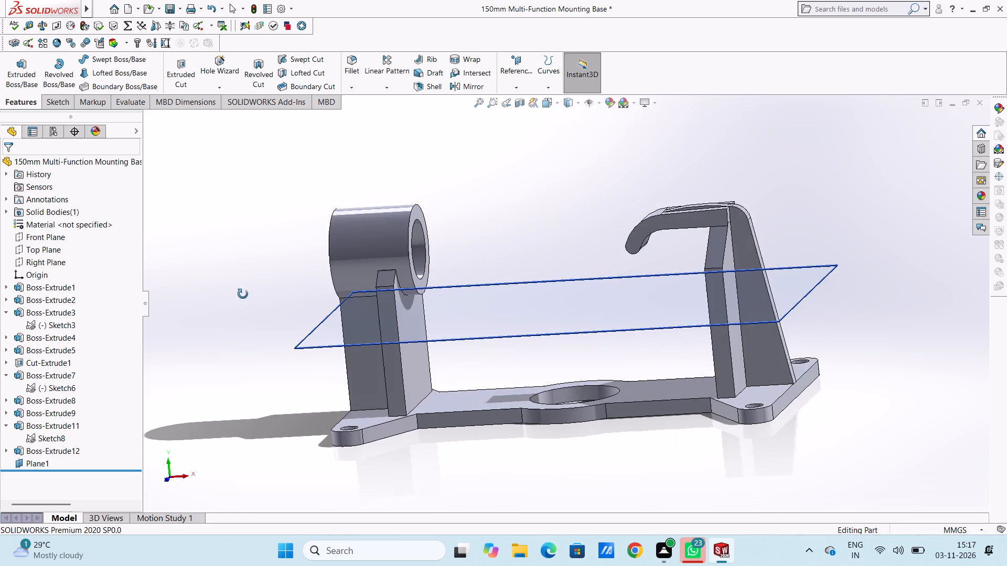
middle_drag(243, 294, 243, 297)
key(ctrl+5)
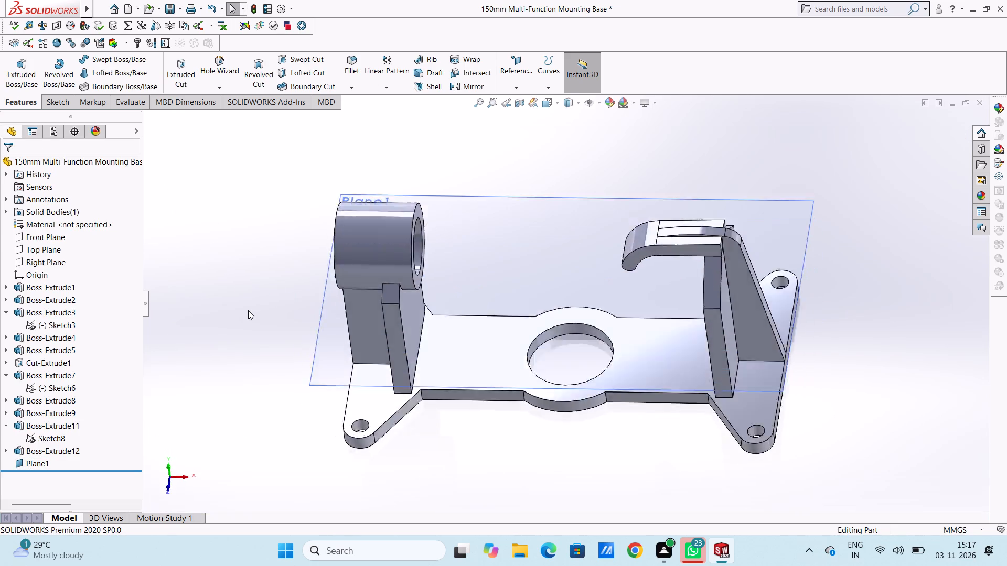
click(480, 198)
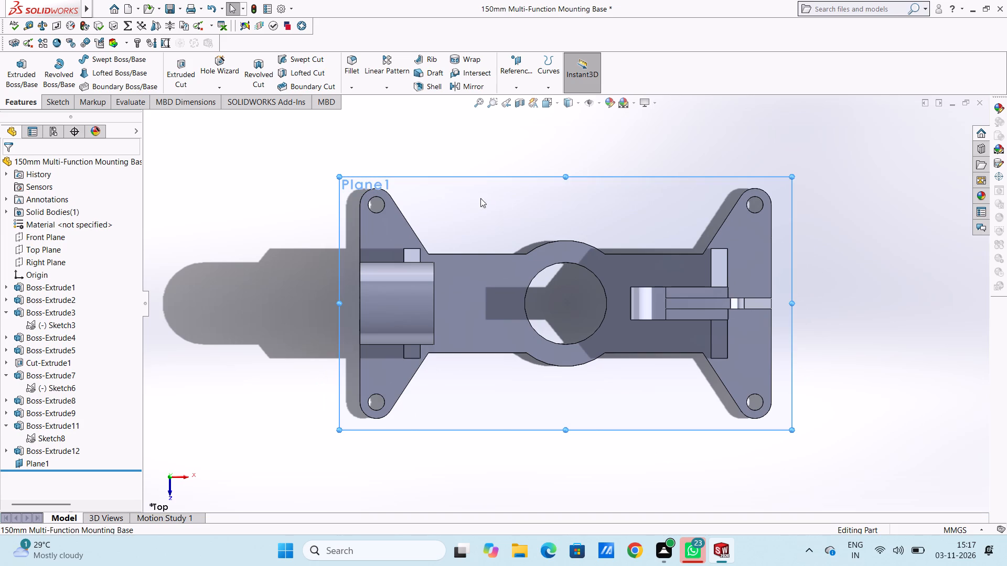
click(528, 169)
click(495, 148)
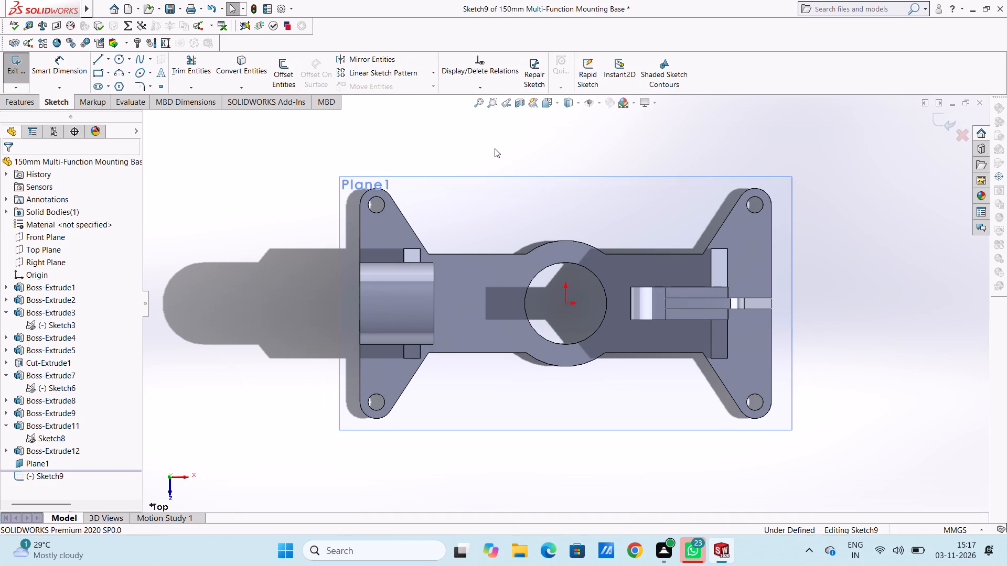
scroll(566, 242, down, 1)
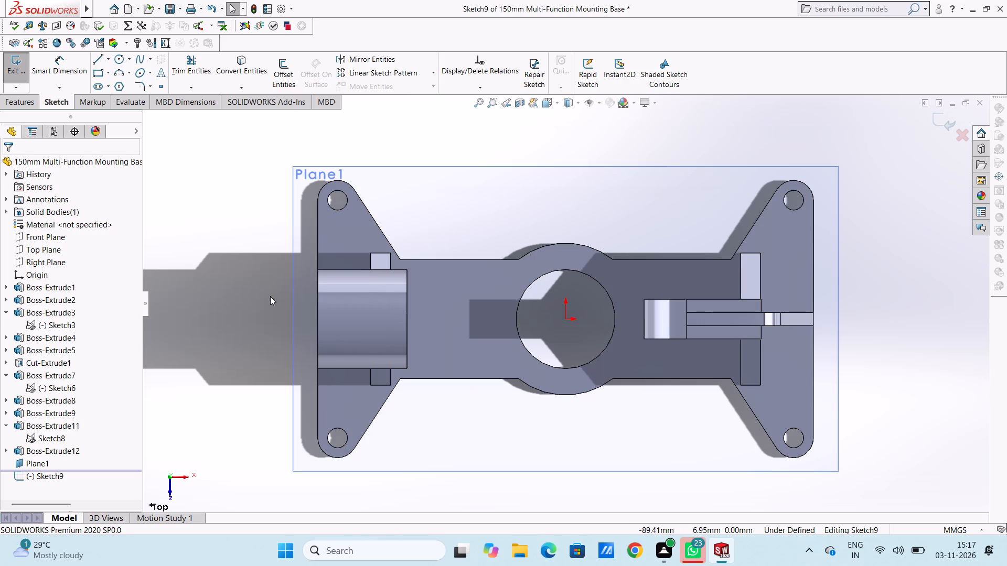
click(100, 75)
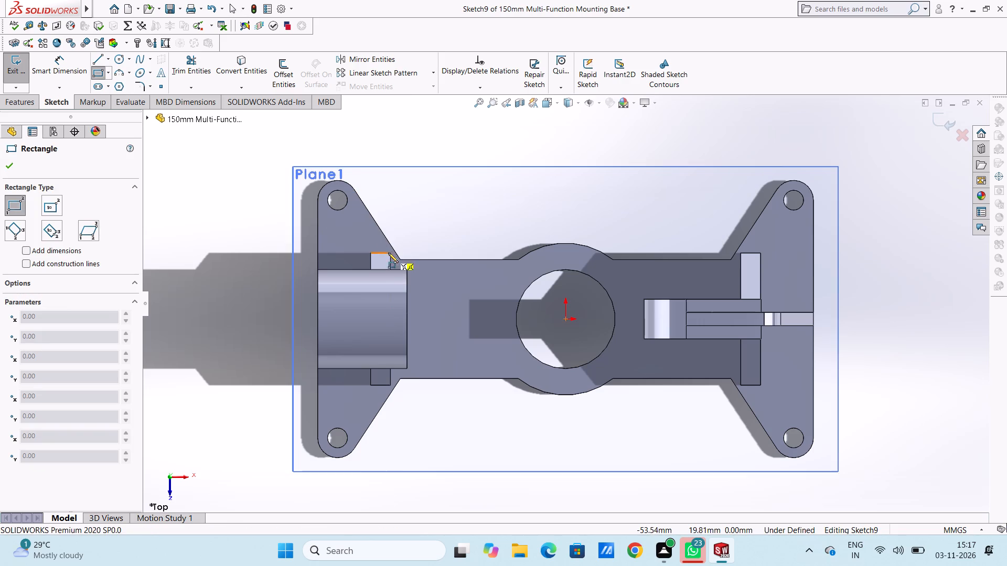
click(370, 253)
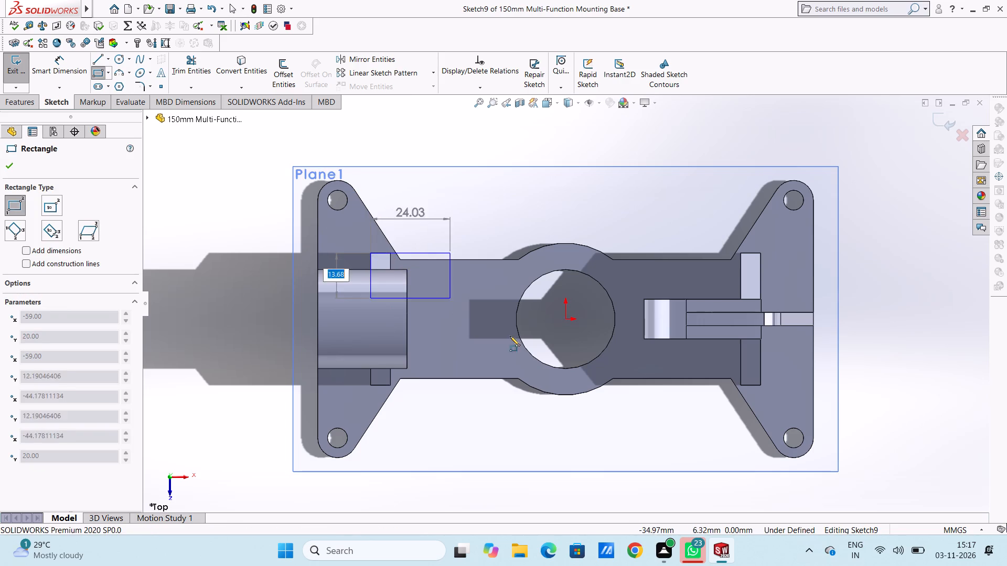
click(763, 385)
scroll(822, 234, up, 3)
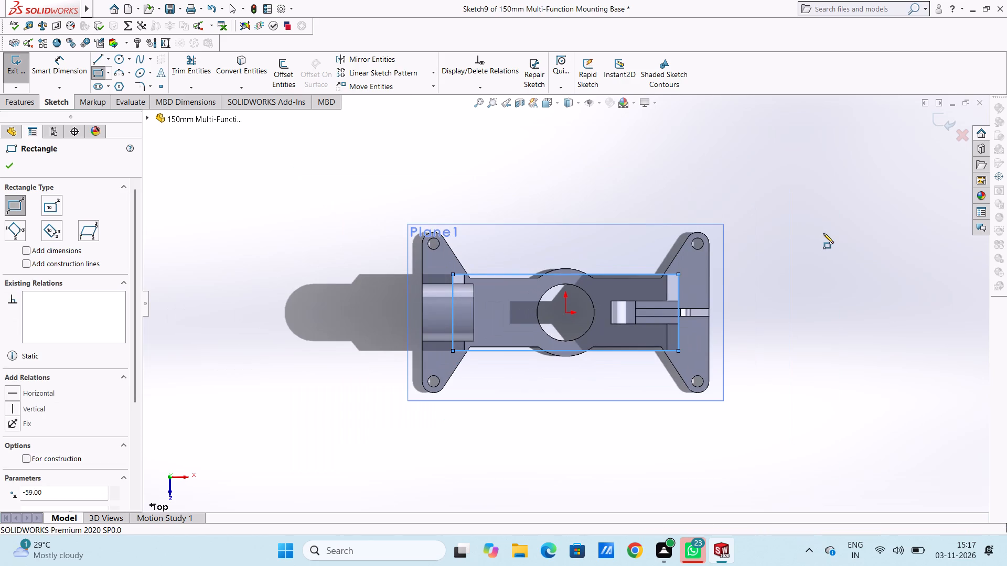
right_click(814, 202)
click(827, 210)
click(802, 232)
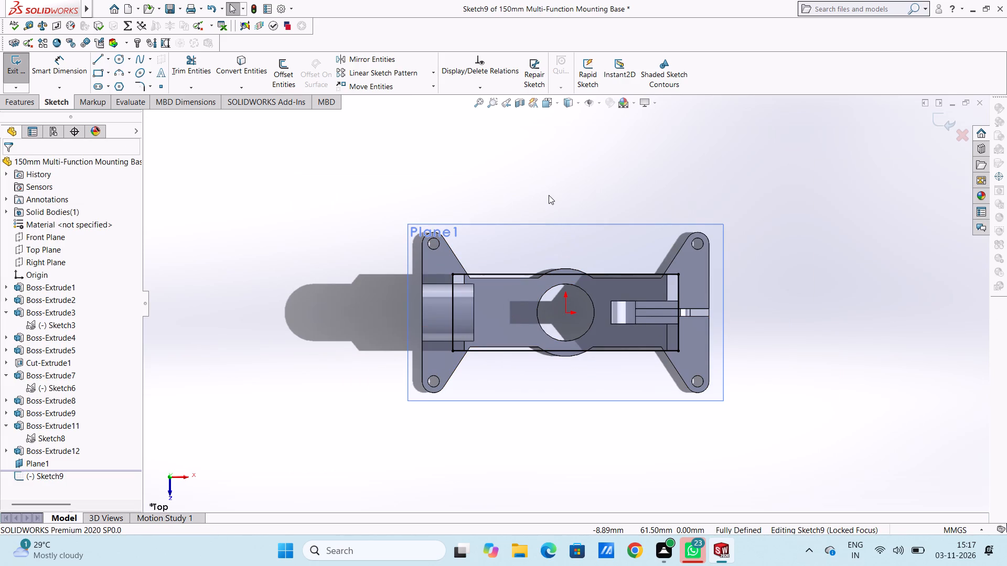
Sketch a circle centred on the origin over the base's central hole and dimension its diameter as 30 mm.
click(117, 60)
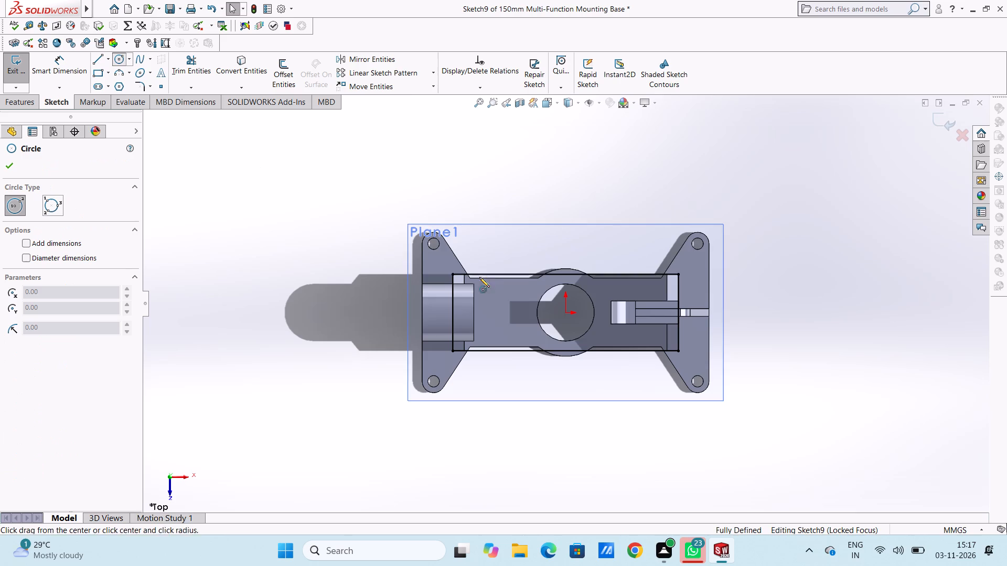
click(565, 313)
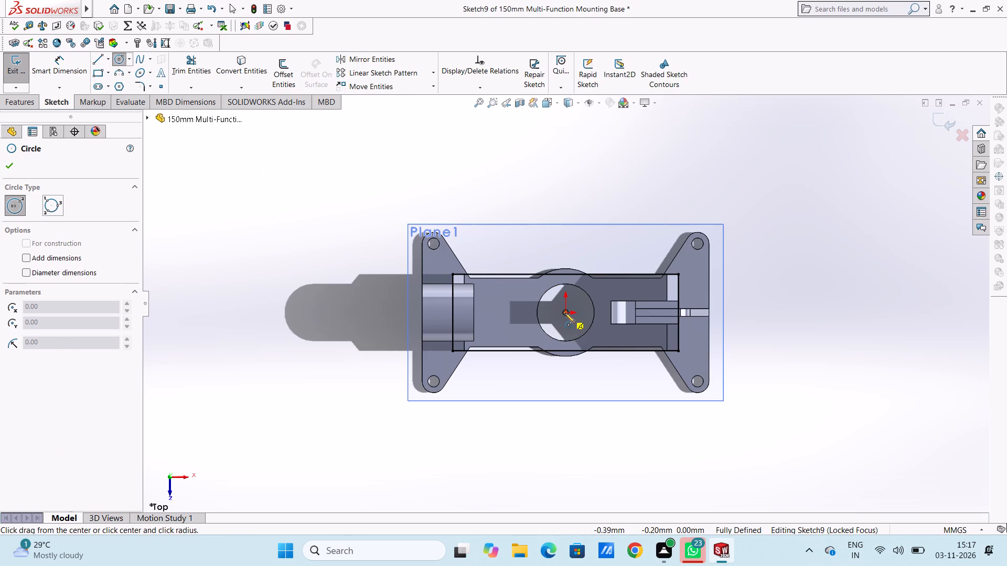
click(546, 289)
right_click(600, 195)
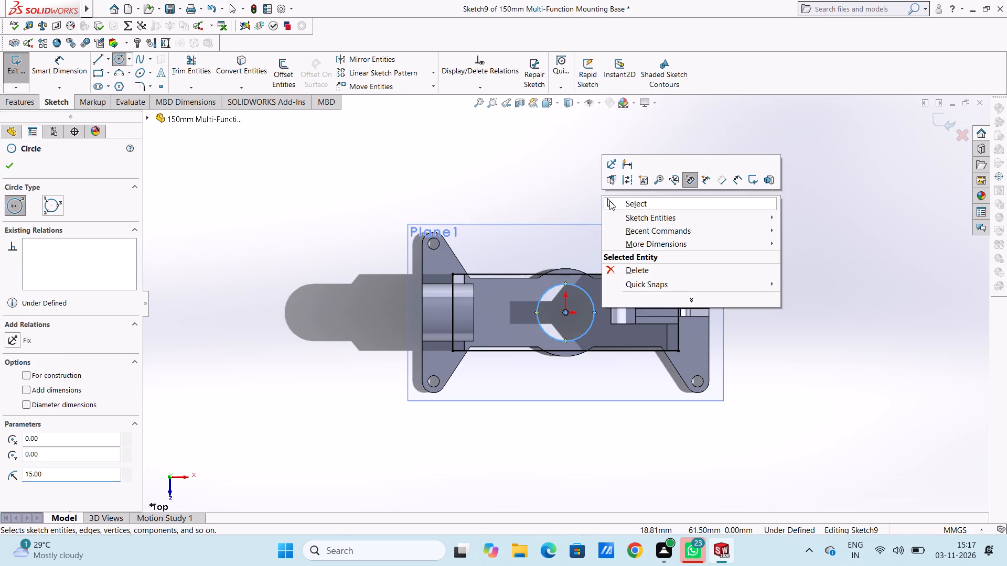
click(613, 204)
click(588, 199)
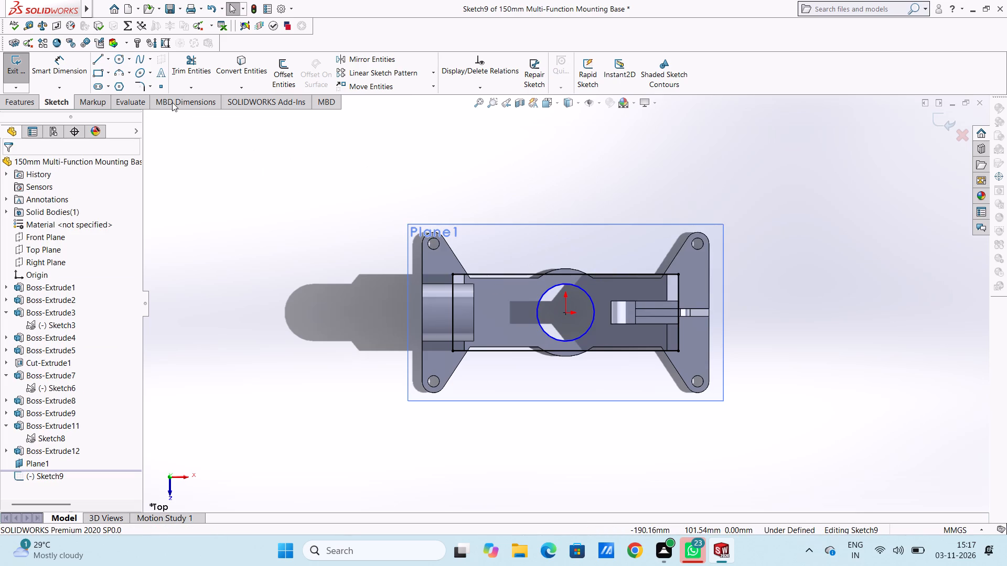
click(69, 63)
click(555, 341)
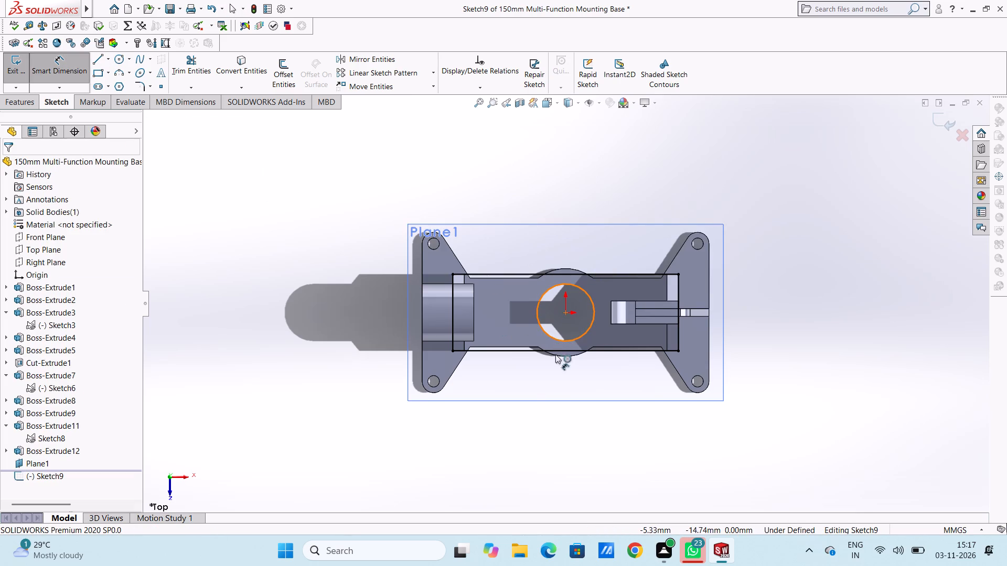
click(732, 485)
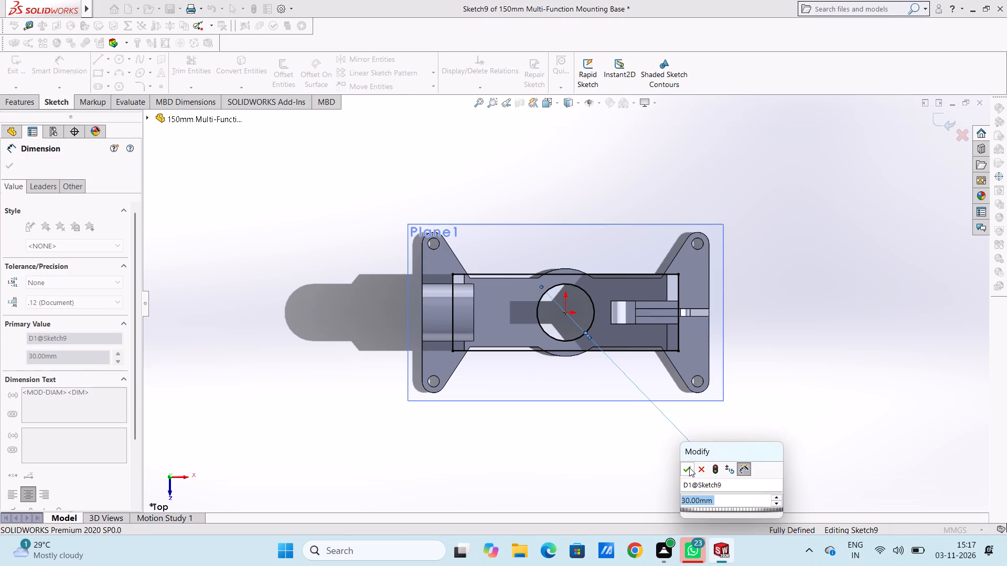
click(685, 465)
click(627, 458)
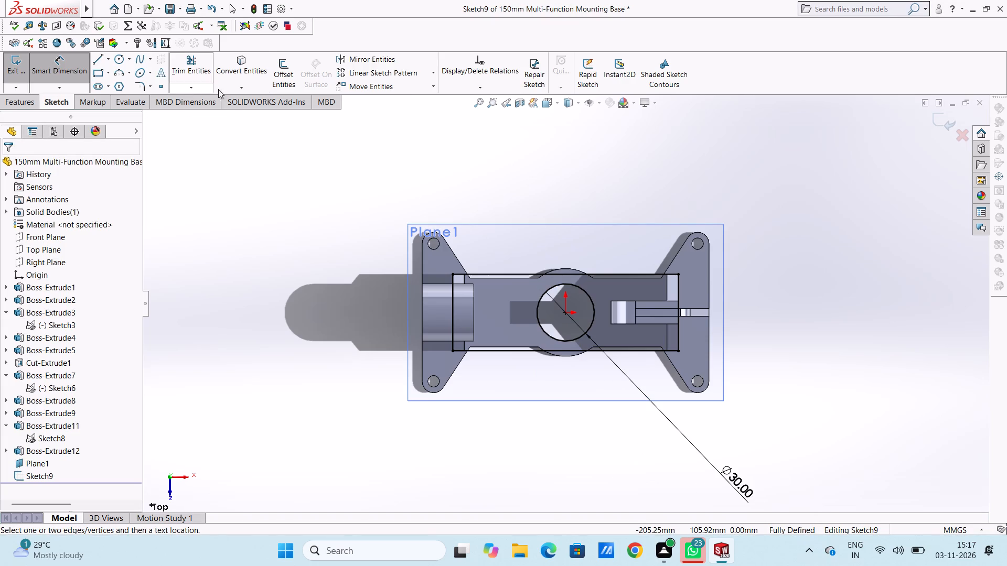
Offset the 30 mm circle outward by 3 mm, with the offset dimension added.
click(286, 64)
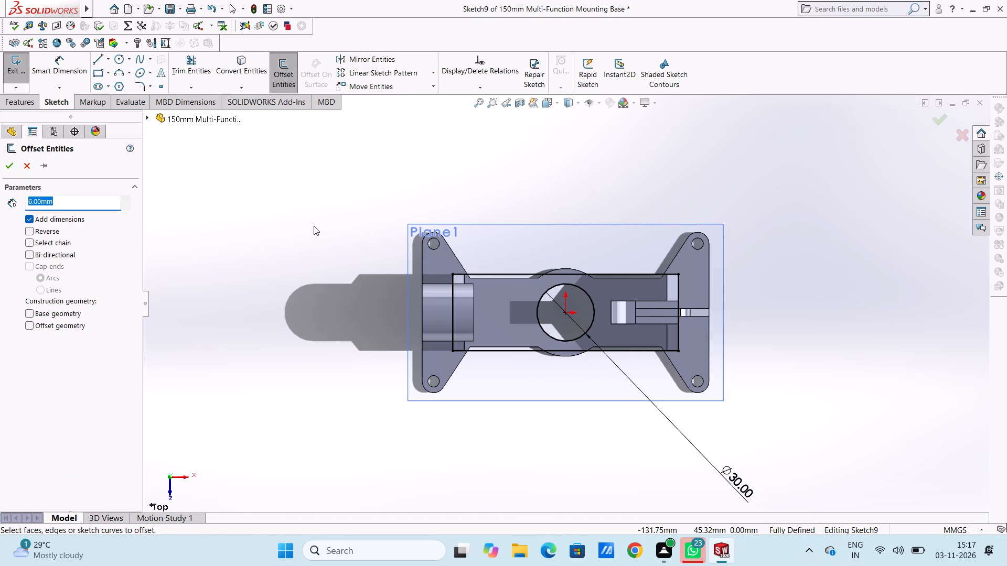
key(3)
key(Return)
click(581, 287)
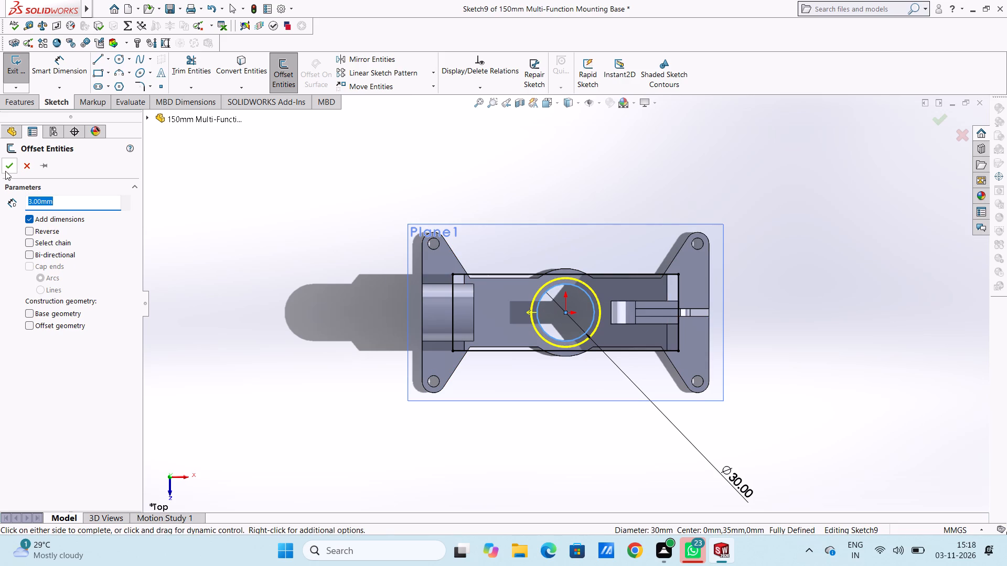
click(5, 170)
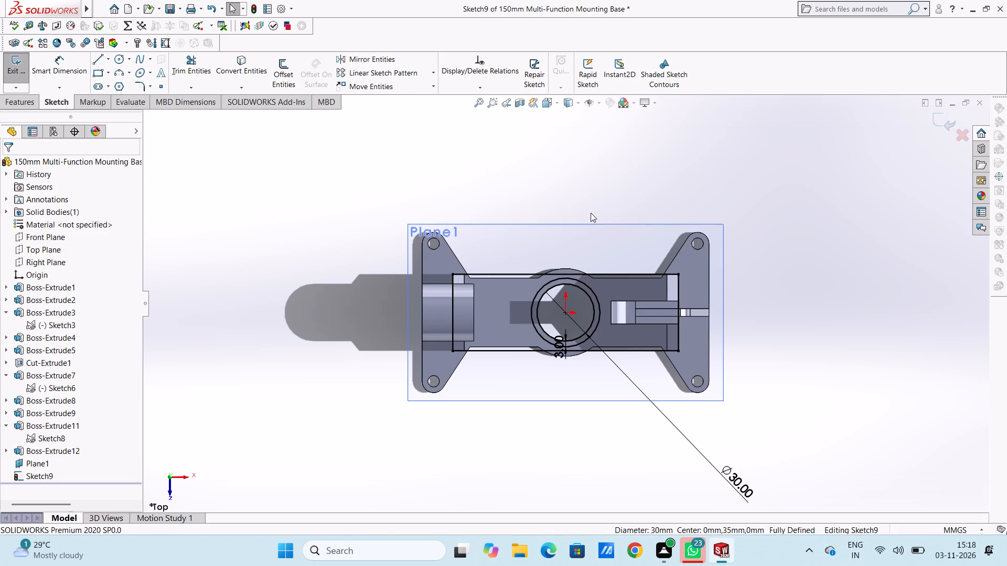
Sketch two 6 mm radius circles vertically in line with the origin, about 32 mm above and about 43 mm below it.
scroll(580, 315, down, 2)
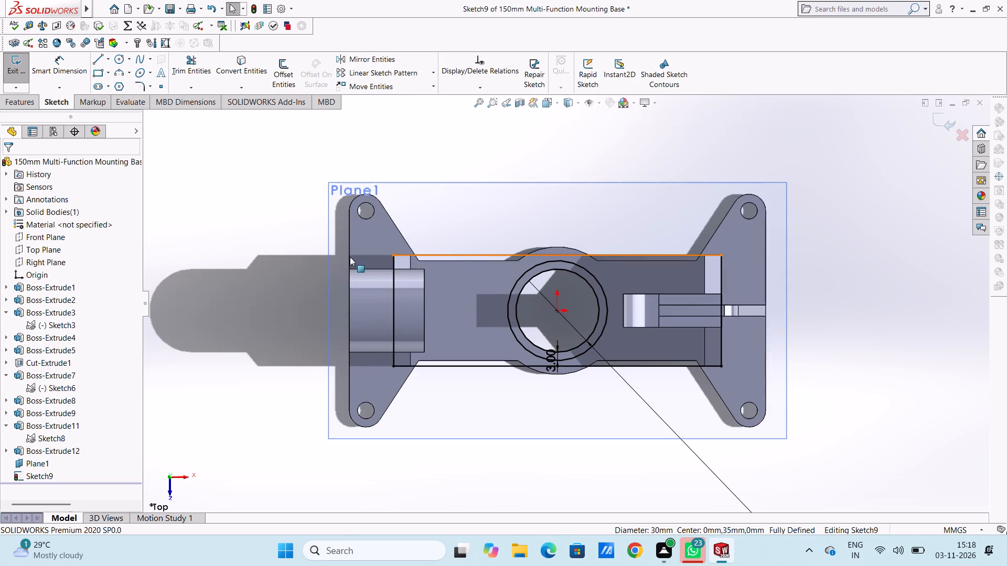
click(121, 58)
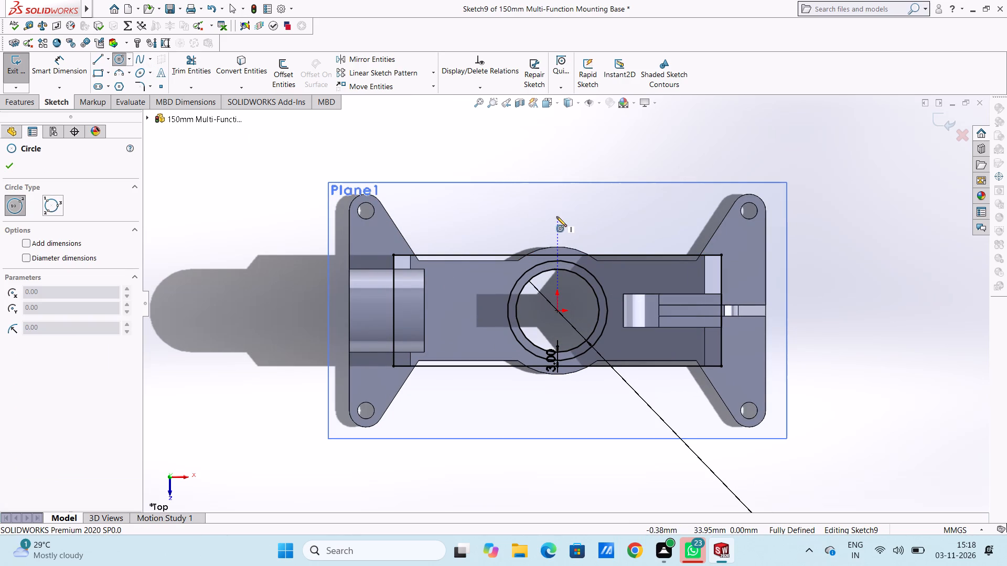
click(559, 222)
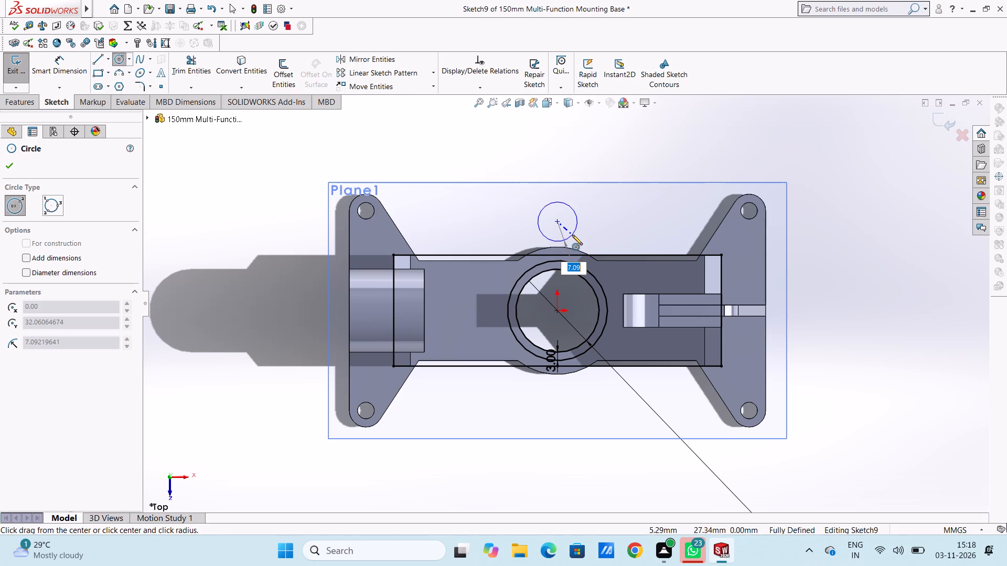
key(6)
key(Return)
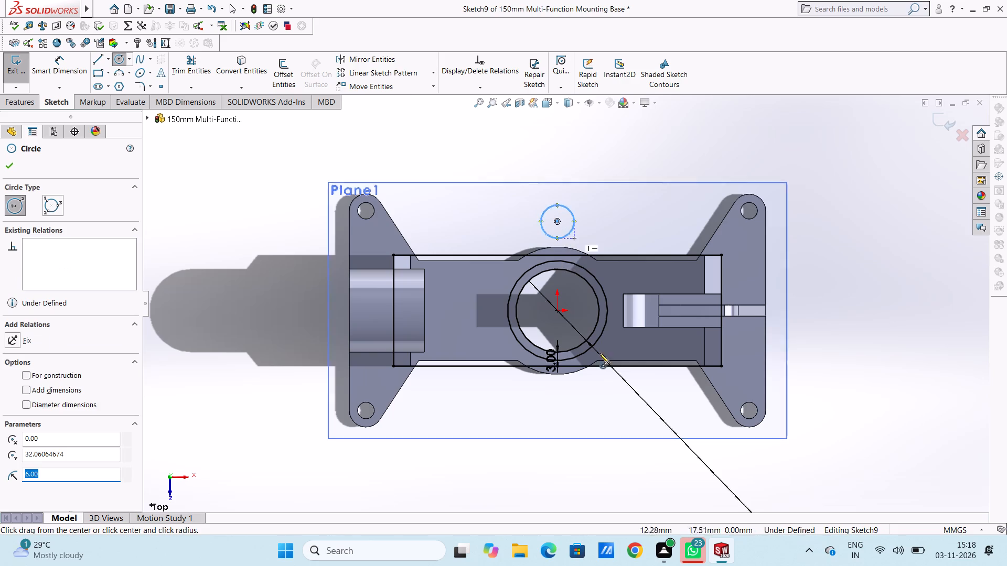
scroll(562, 402, up, 2)
click(561, 391)
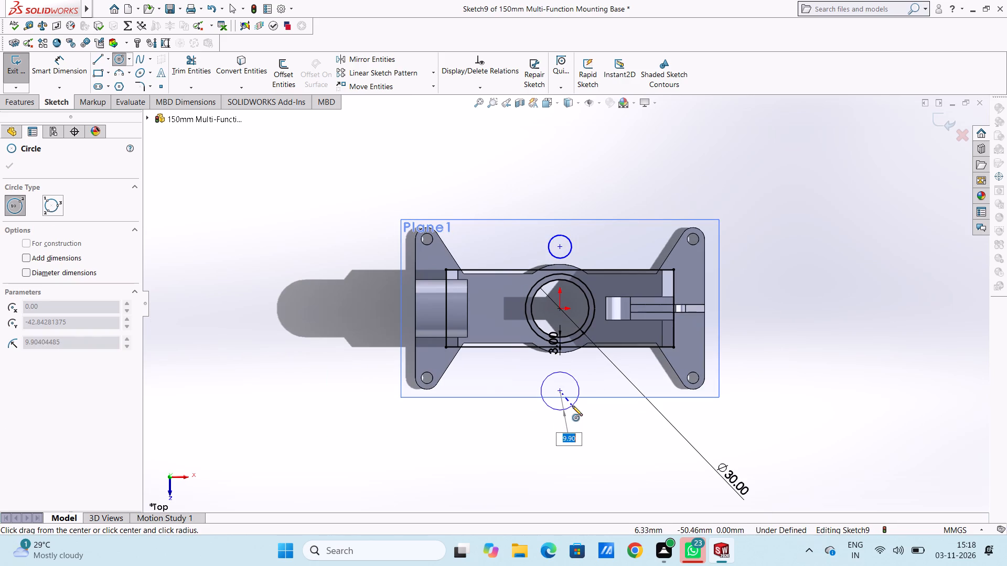
key(6)
key(Return)
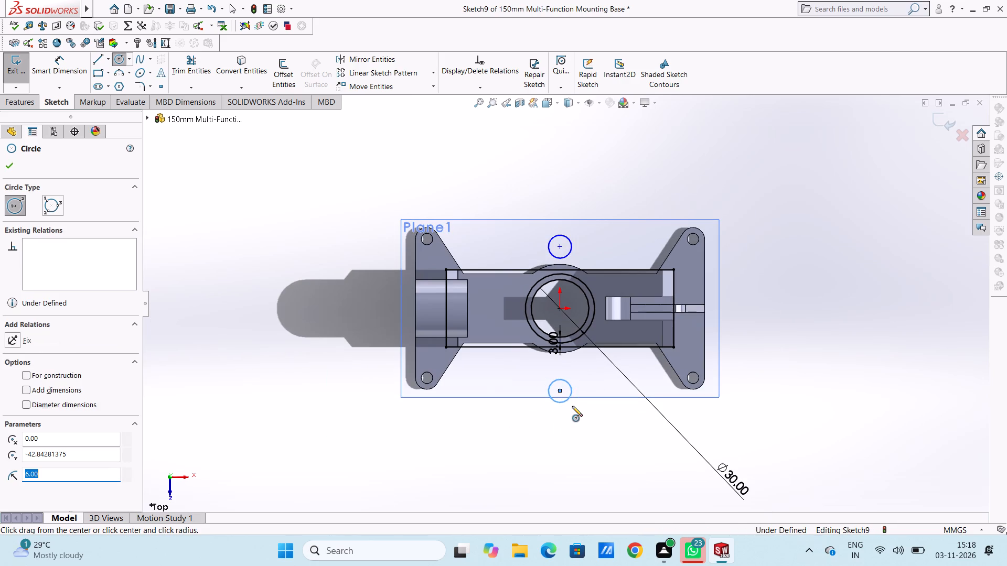
Sketch a concentric 2.5 mm radius circle inside each of the two 6 mm radius circles.
scroll(558, 245, down, 3)
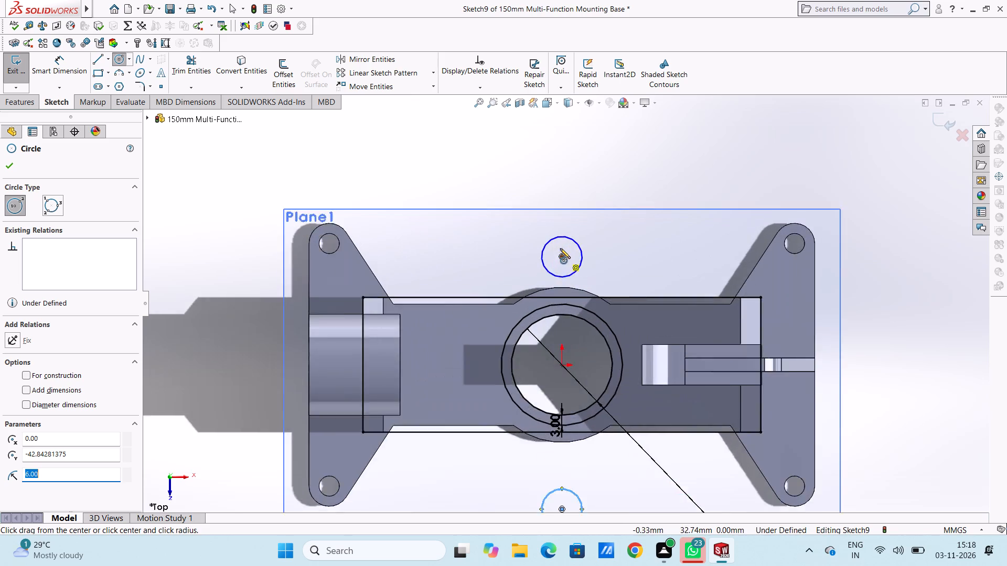
scroll(560, 248, down, 1)
click(562, 262)
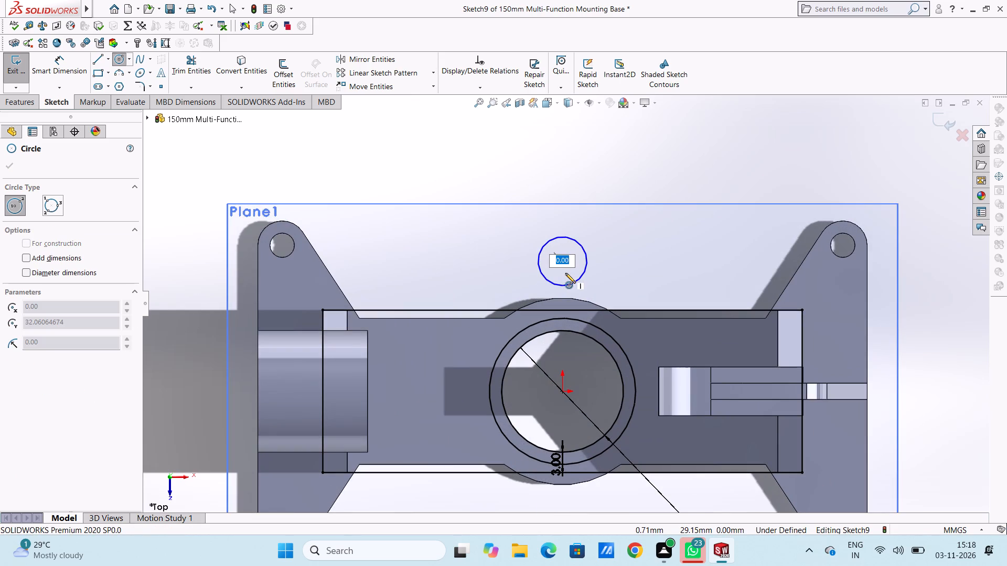
text(2.5)
key(Return)
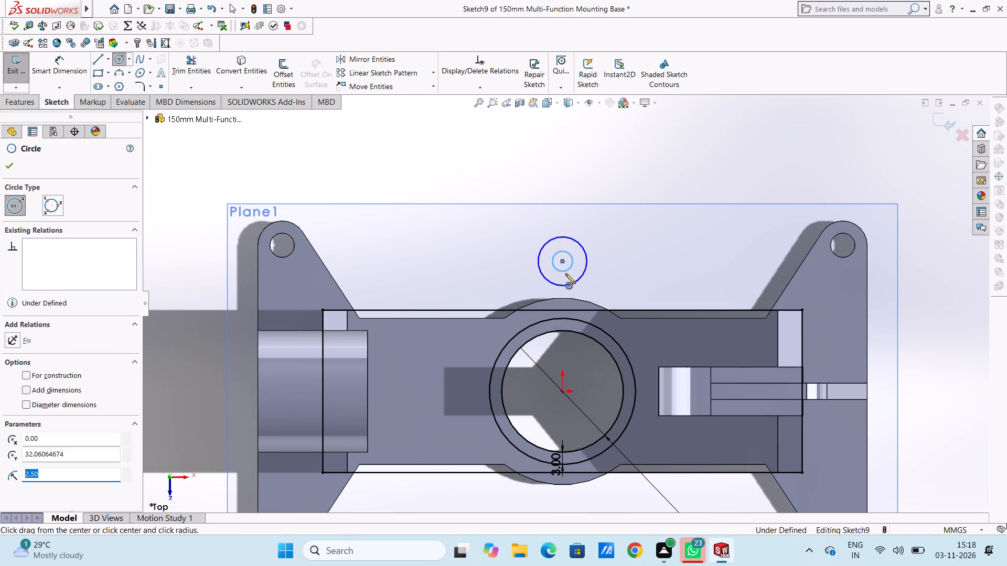
scroll(565, 274, up, 5)
scroll(575, 448, down, 4)
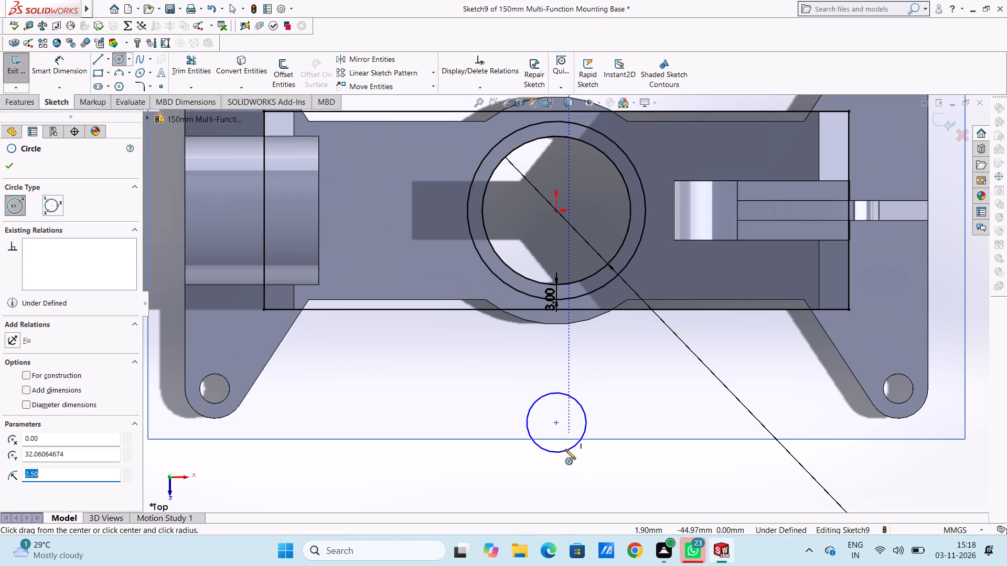
click(555, 424)
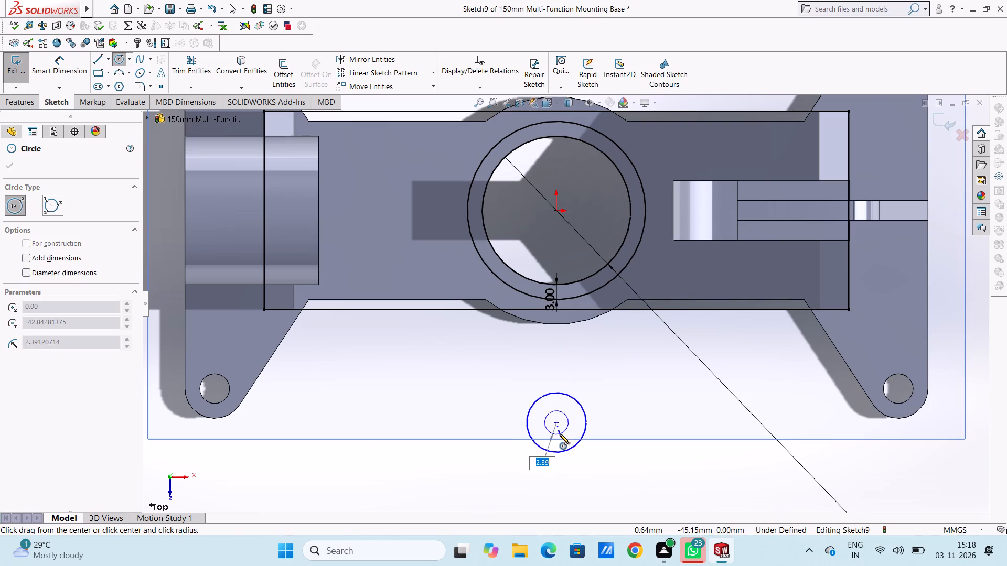
text(2.5)
key(Return)
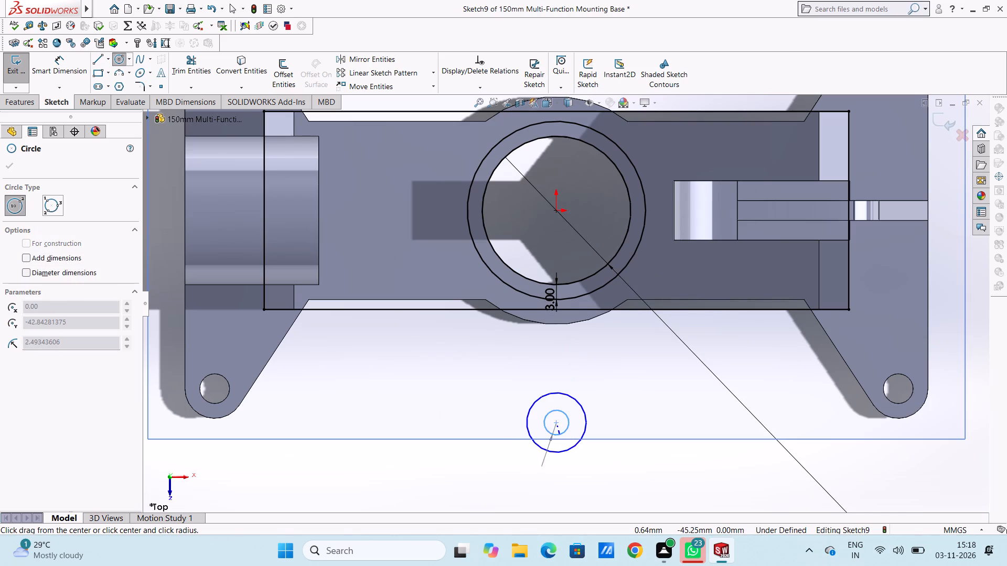
scroll(560, 434, up, 8)
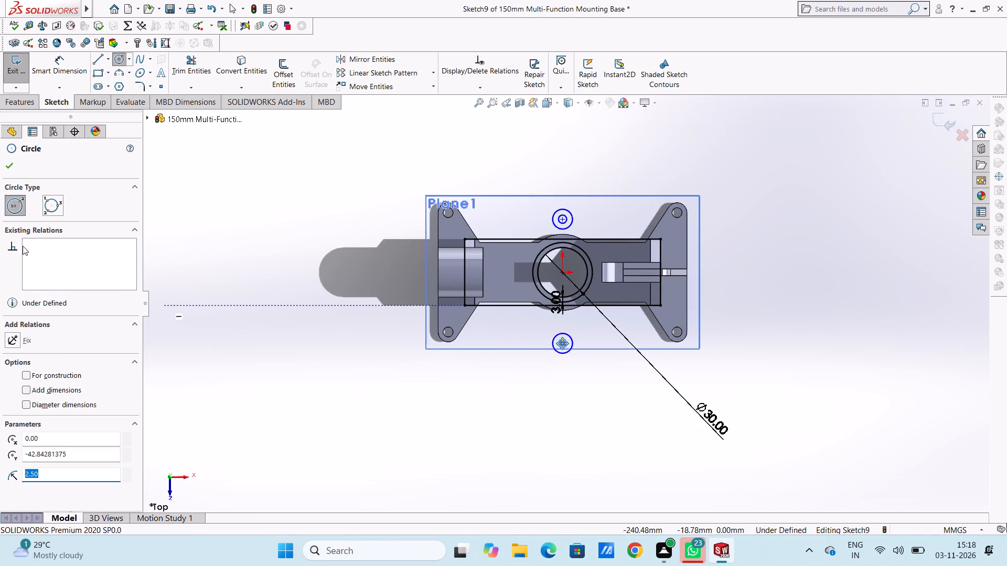
click(12, 163)
click(173, 221)
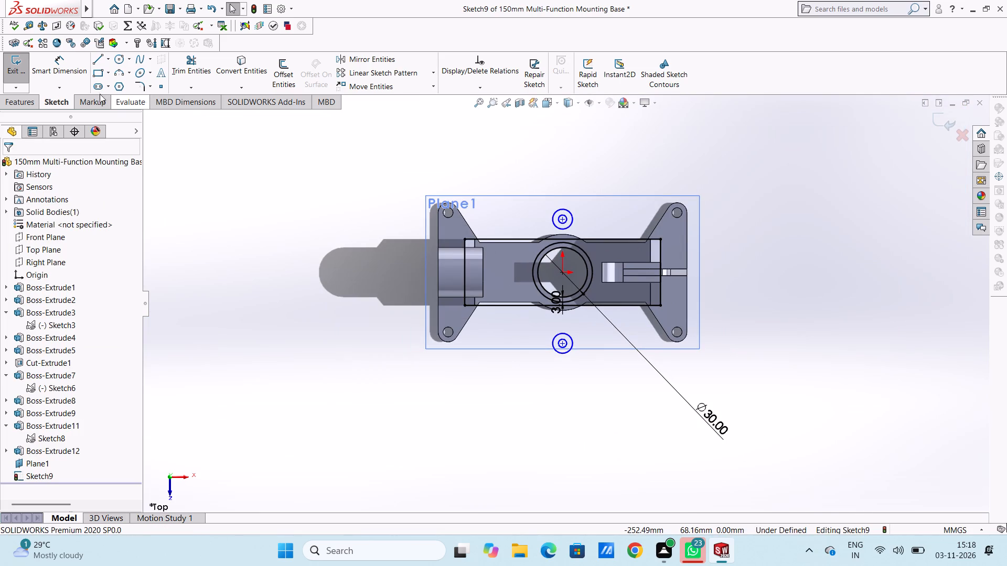
Dimension the distance from the origin to the centre of the upper concentric circles as 34 mm.
click(57, 61)
scroll(578, 247, down, 4)
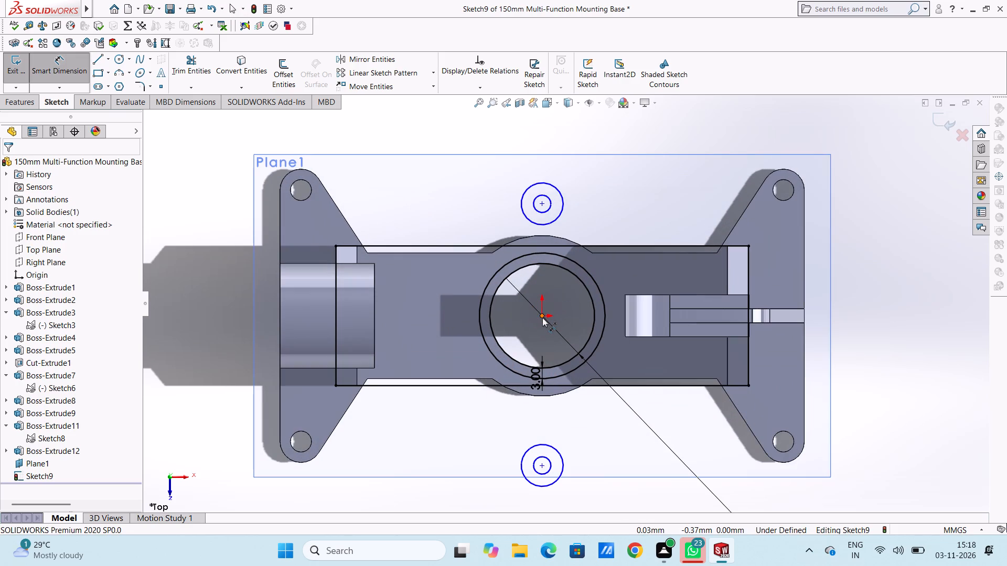
click(542, 317)
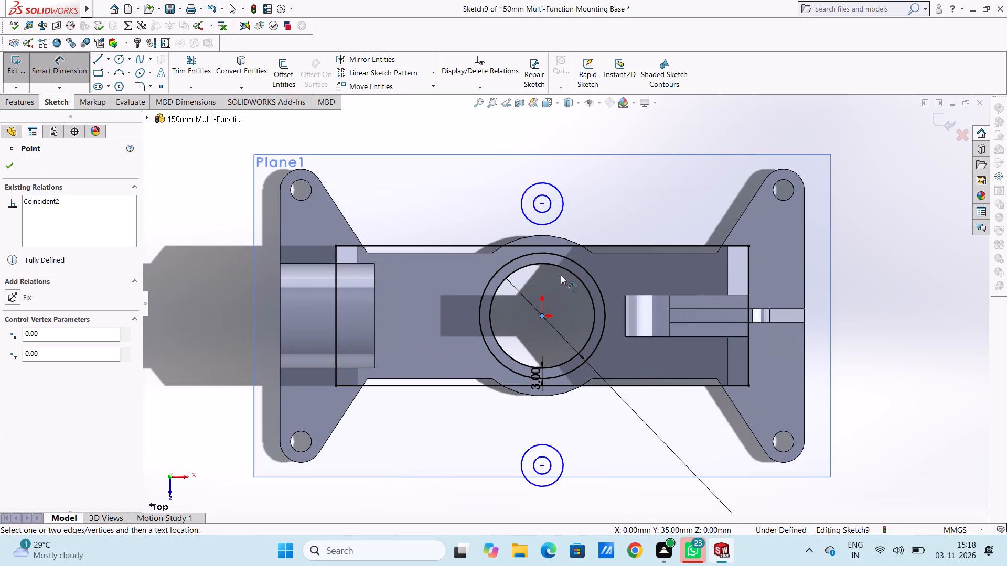
click(543, 202)
click(666, 206)
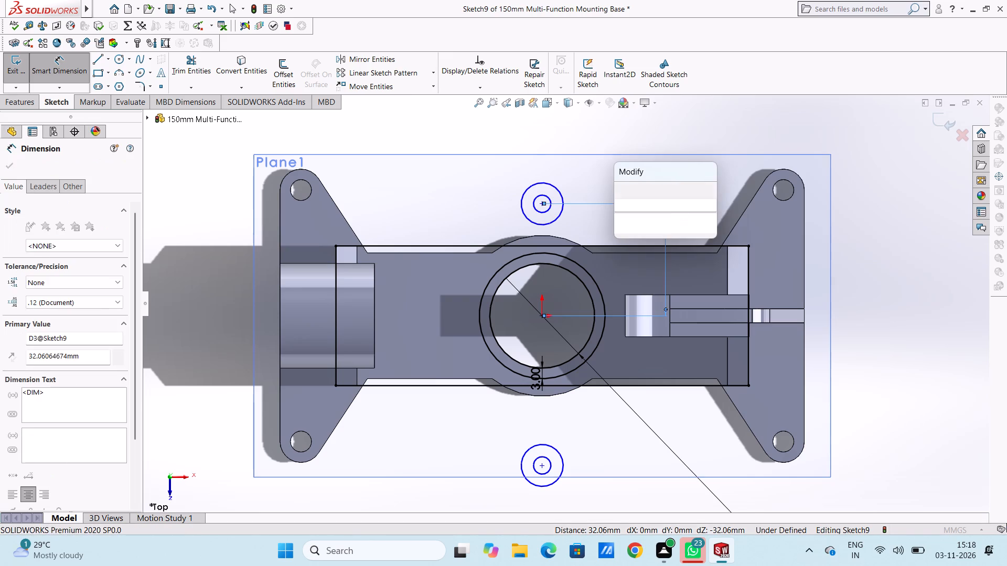
text(34)
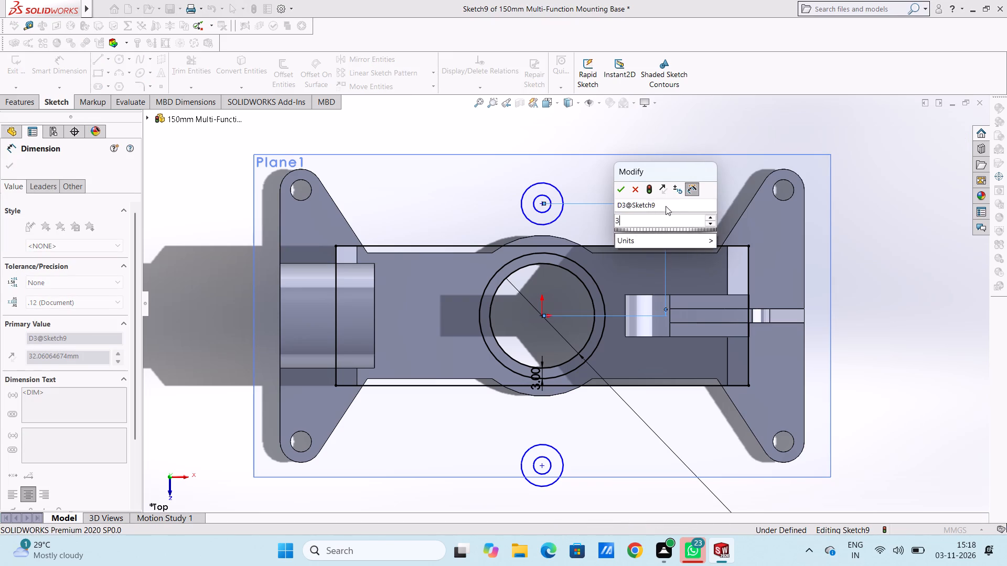
key(Return)
scroll(663, 206, up, 4)
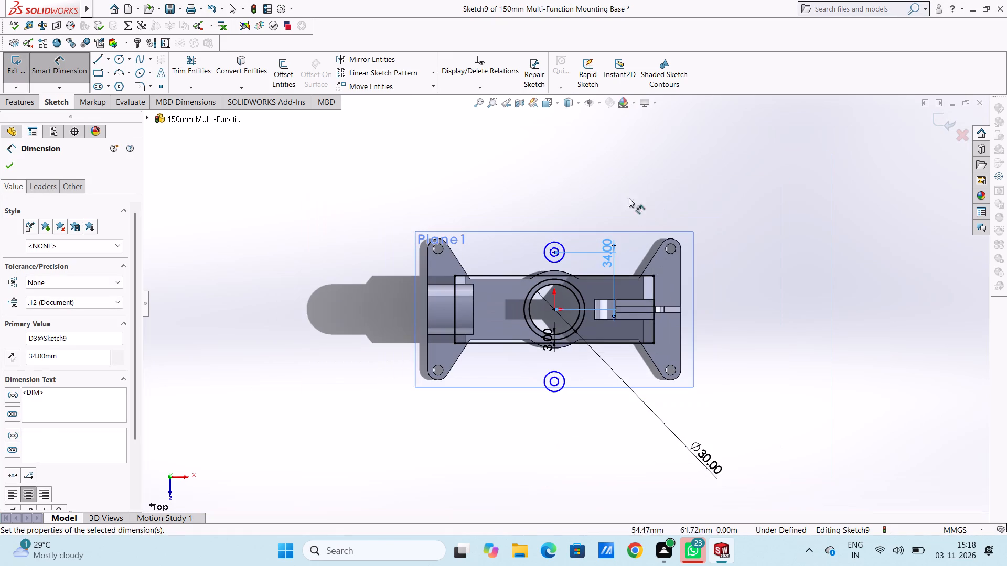
click(584, 189)
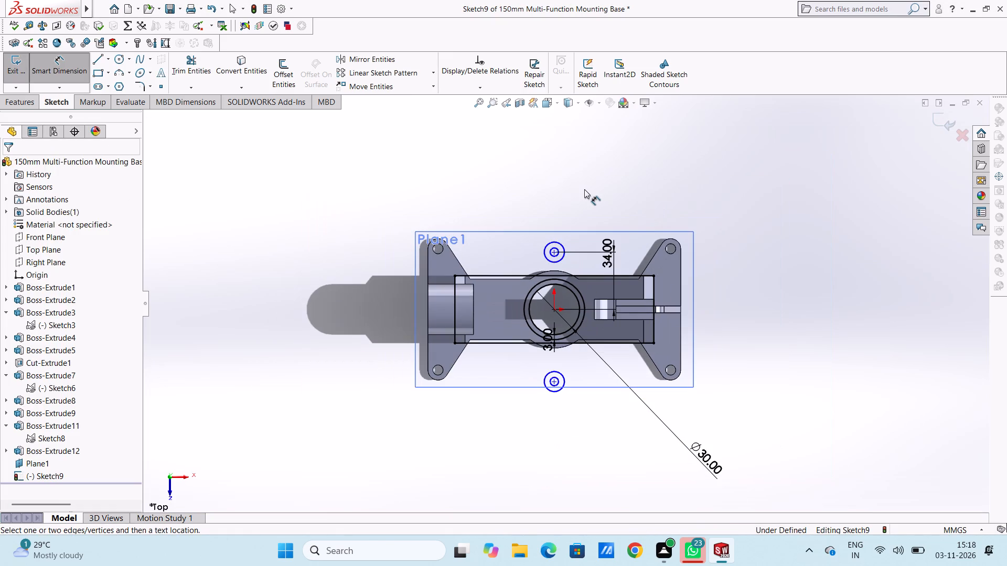
Dimension the distance from the origin to the centre of the lower concentric circles as 34 mm.
scroll(568, 371, down, 2)
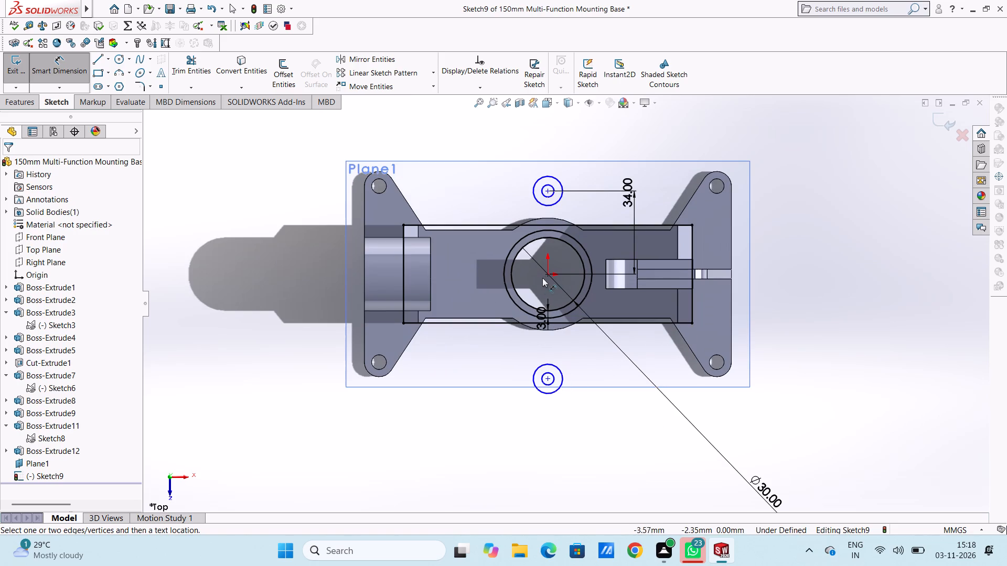
click(547, 275)
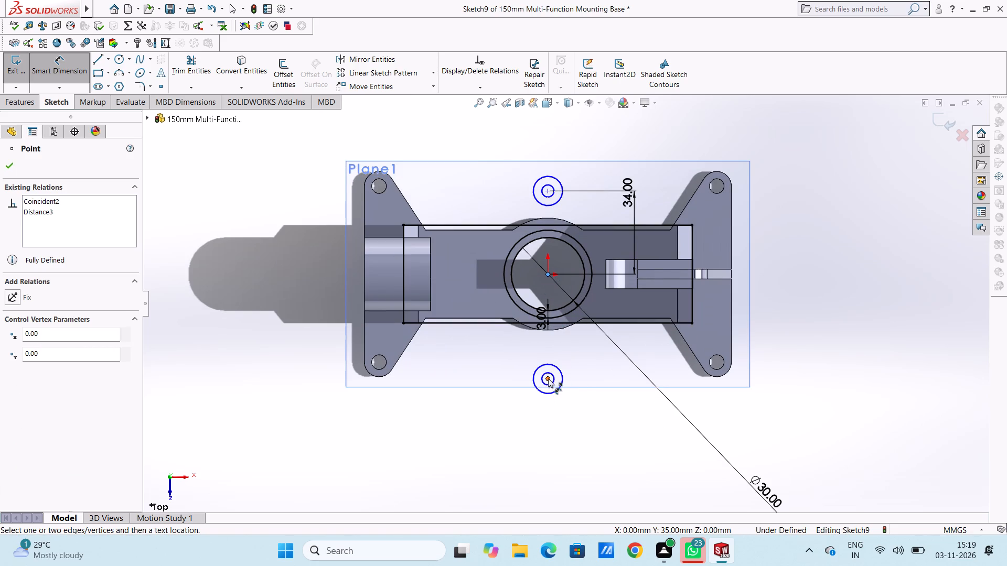
click(548, 378)
click(654, 384)
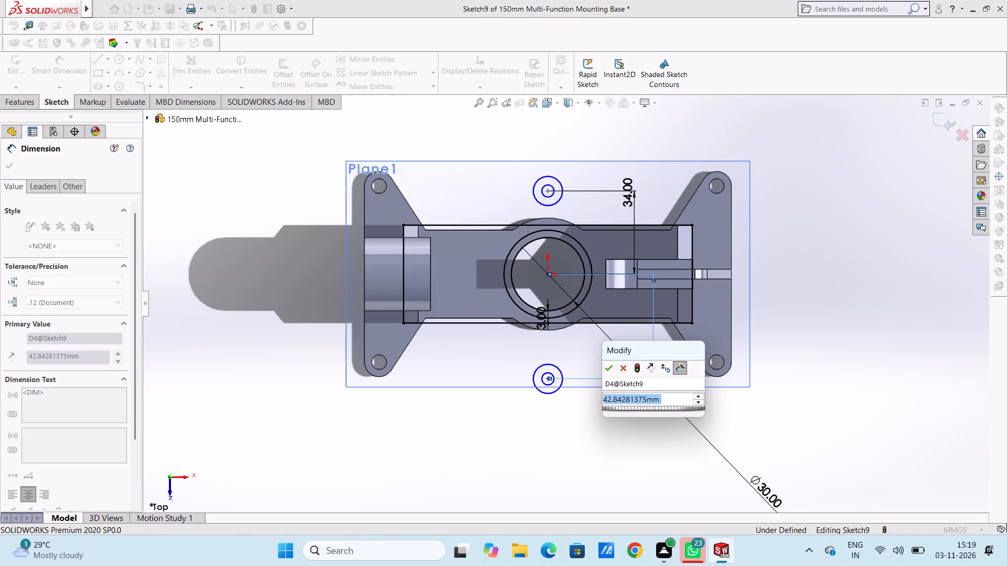
text(34)
key(Return)
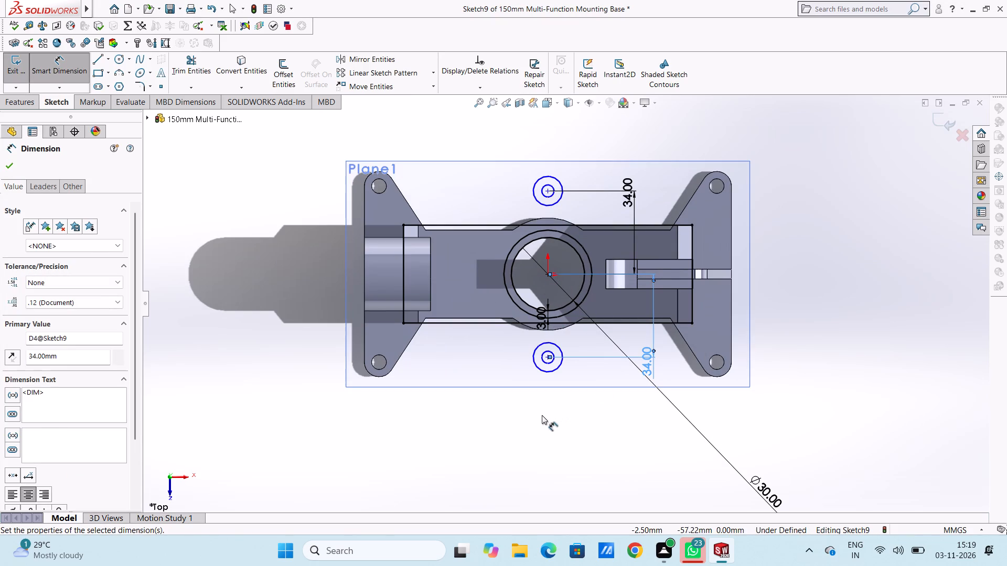
click(542, 416)
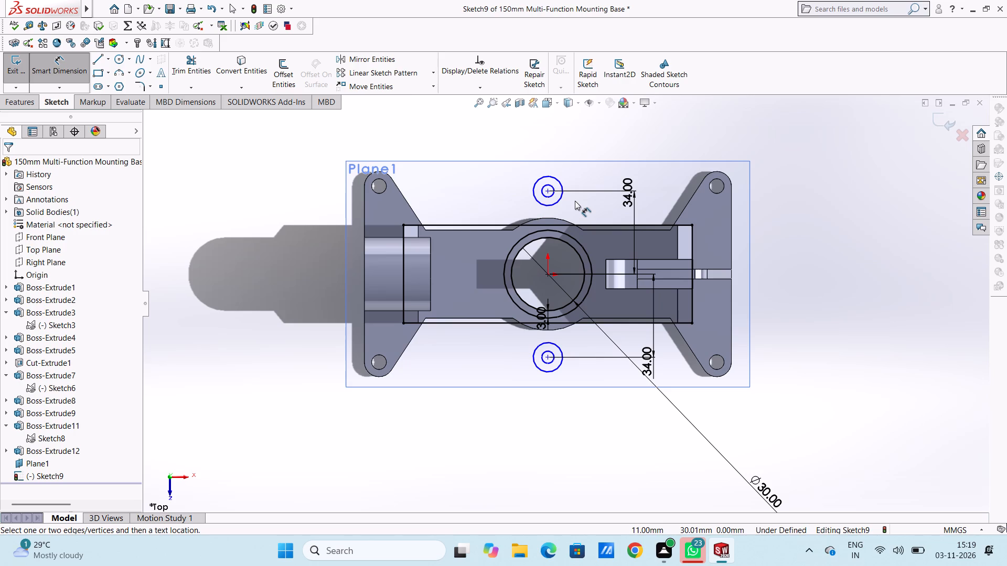
scroll(575, 161, up, 3)
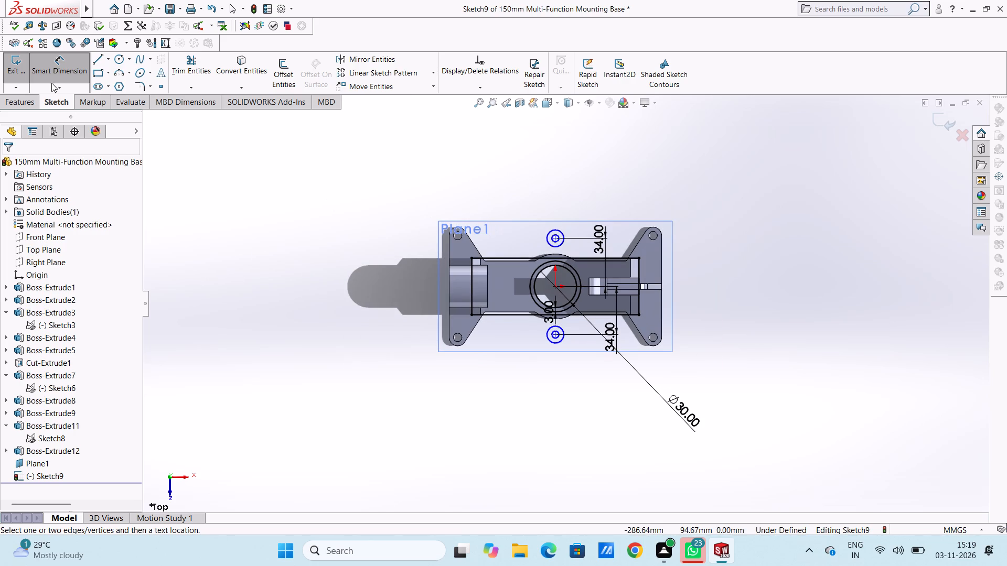
click(58, 77)
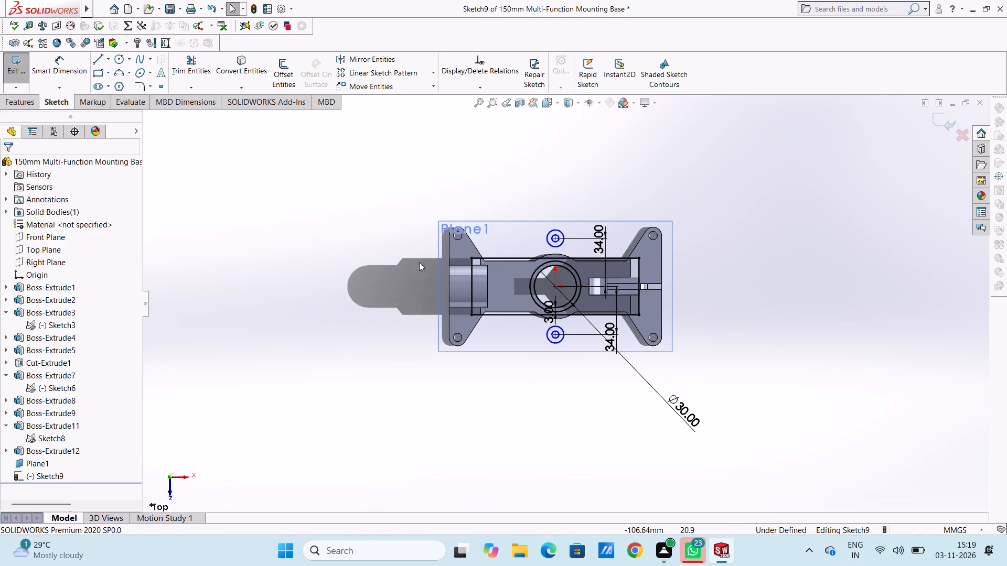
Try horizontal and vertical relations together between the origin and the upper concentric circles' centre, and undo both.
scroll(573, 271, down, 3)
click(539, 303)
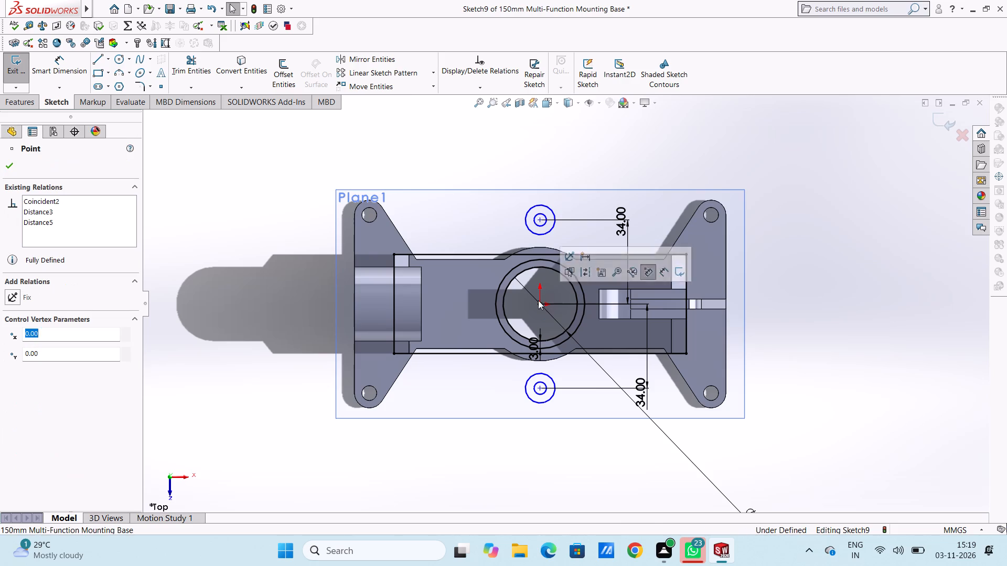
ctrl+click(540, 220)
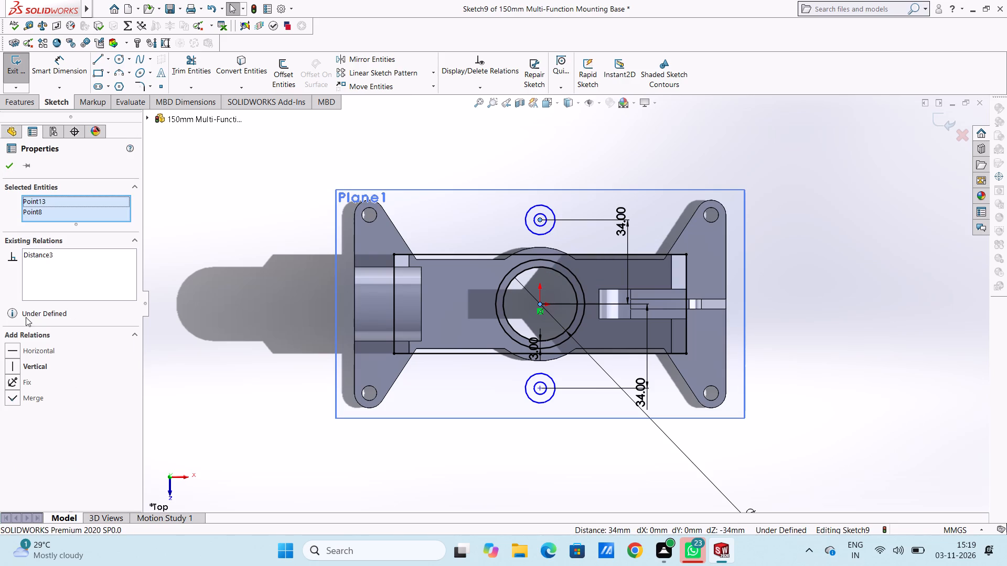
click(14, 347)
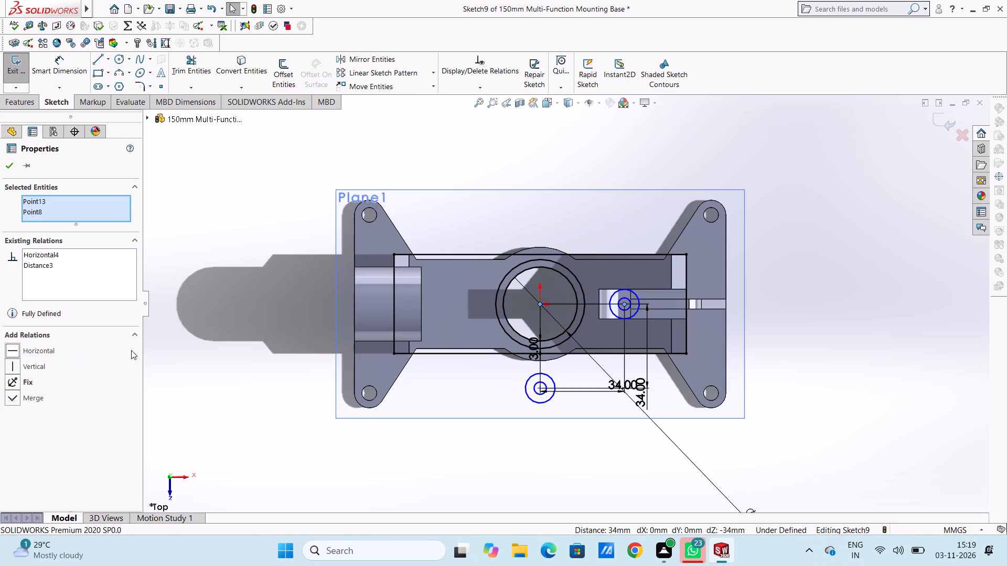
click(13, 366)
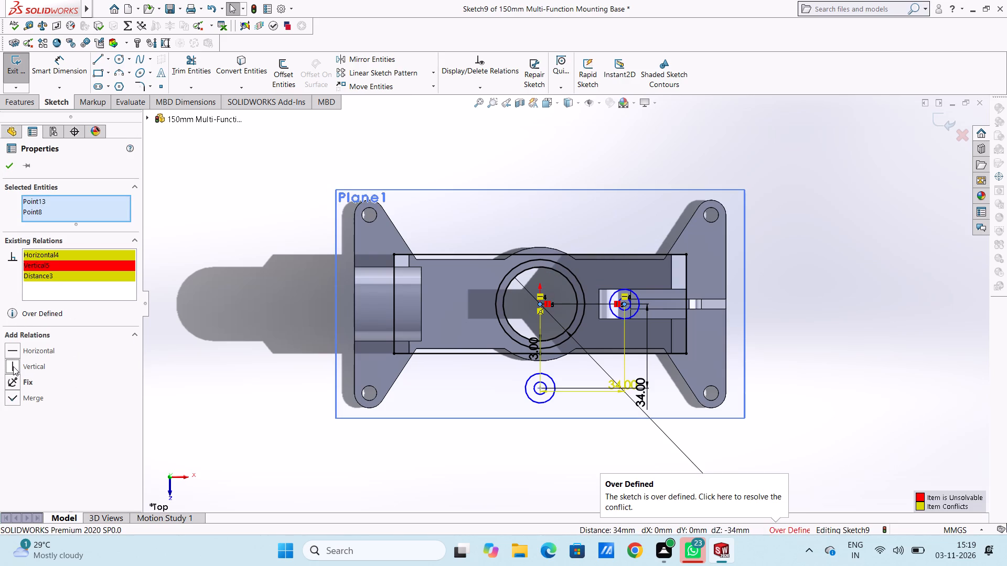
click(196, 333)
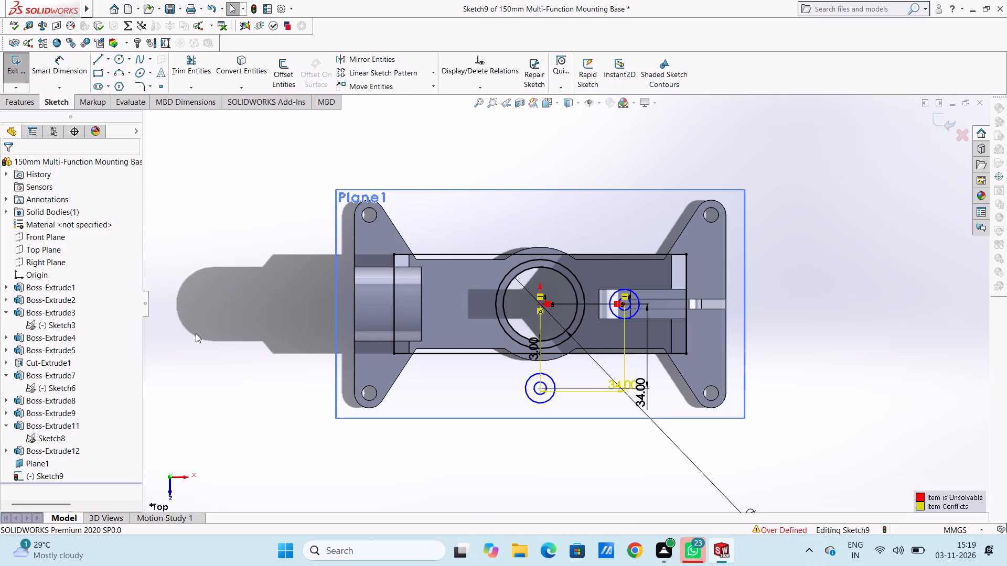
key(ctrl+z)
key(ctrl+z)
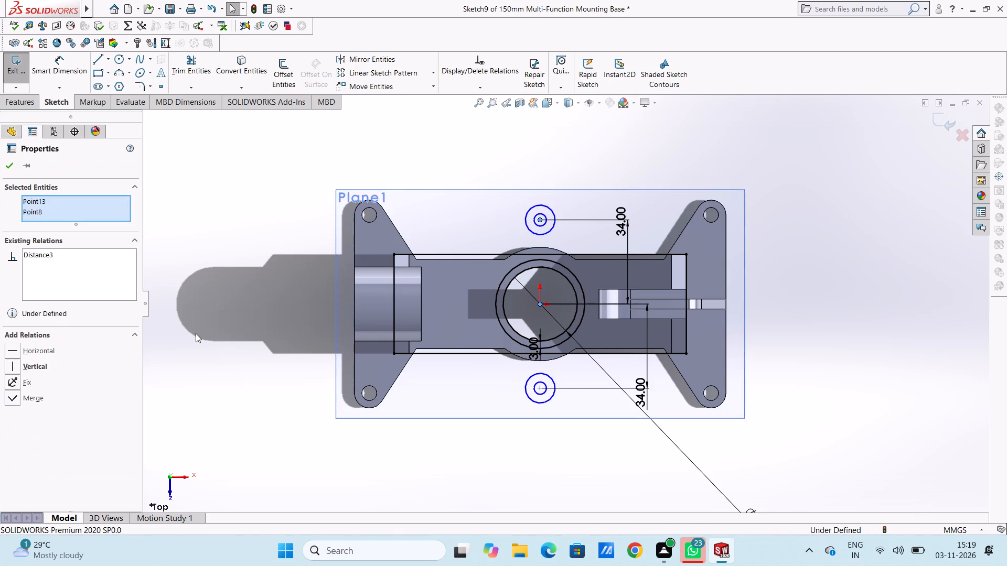
Add only a vertical relation between the origin and the centre of the upper concentric circles.
click(8, 362)
click(19, 365)
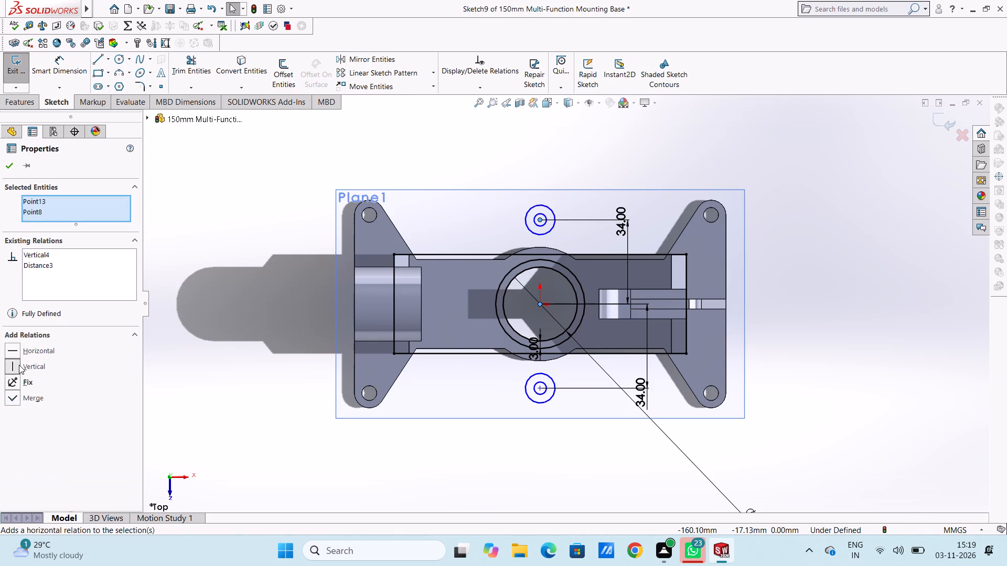
click(242, 320)
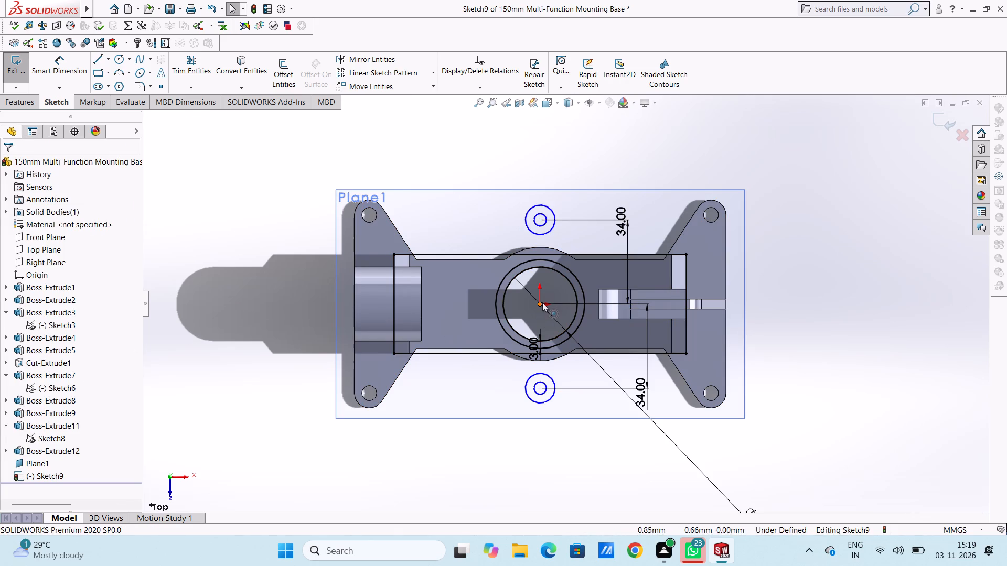
Add a vertical relation between the origin and the centre of the lower concentric circles.
click(542, 302)
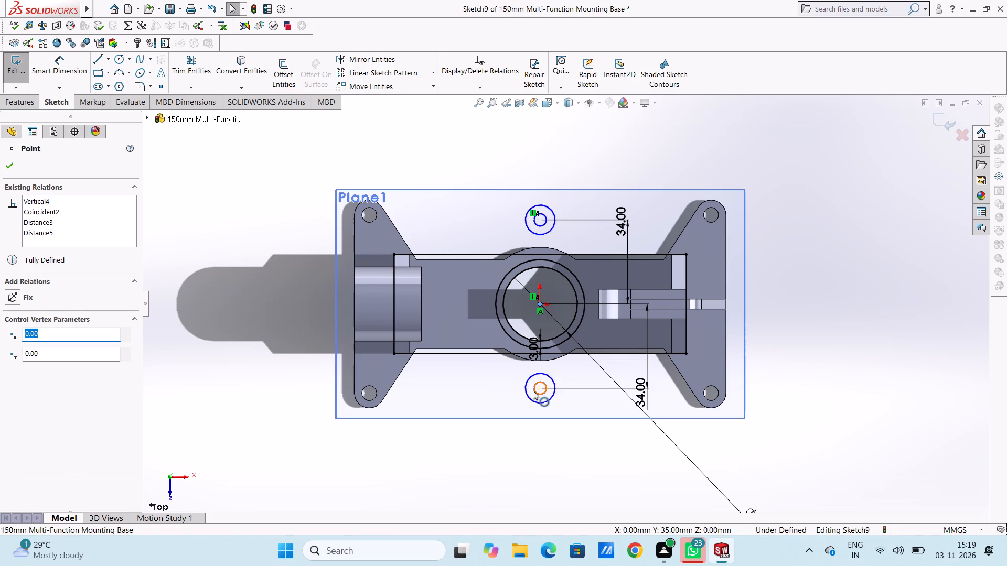
ctrl+click(539, 389)
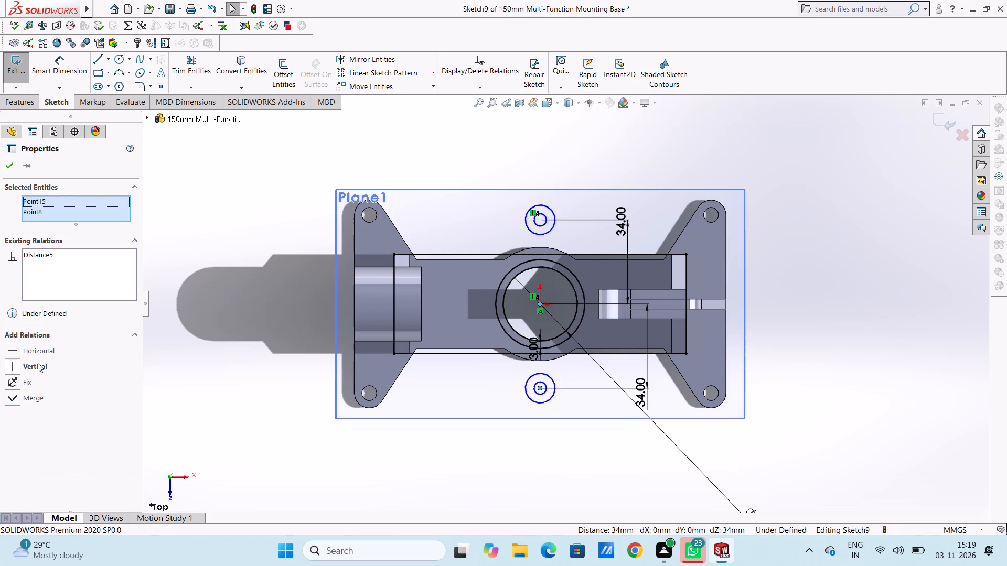
click(15, 364)
click(261, 261)
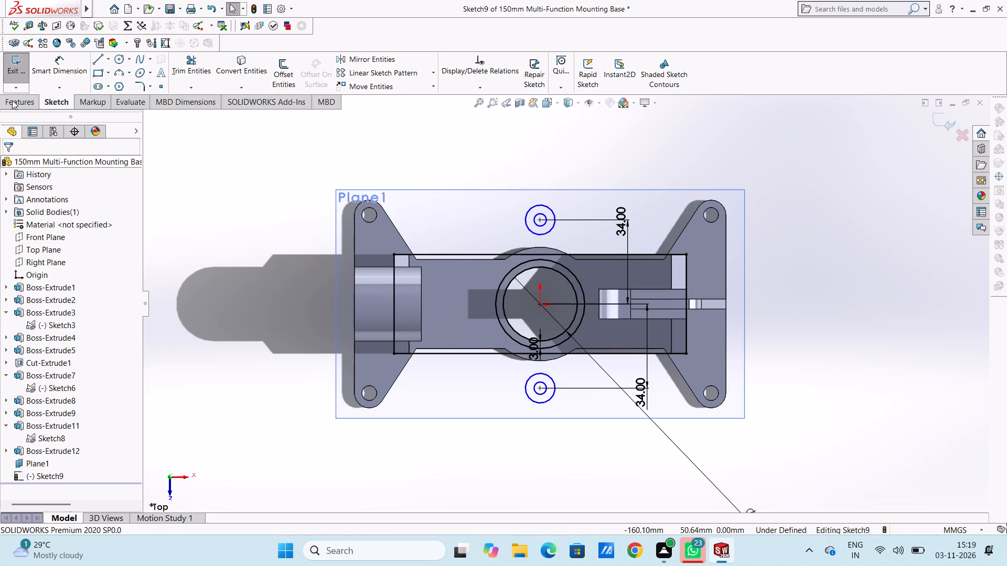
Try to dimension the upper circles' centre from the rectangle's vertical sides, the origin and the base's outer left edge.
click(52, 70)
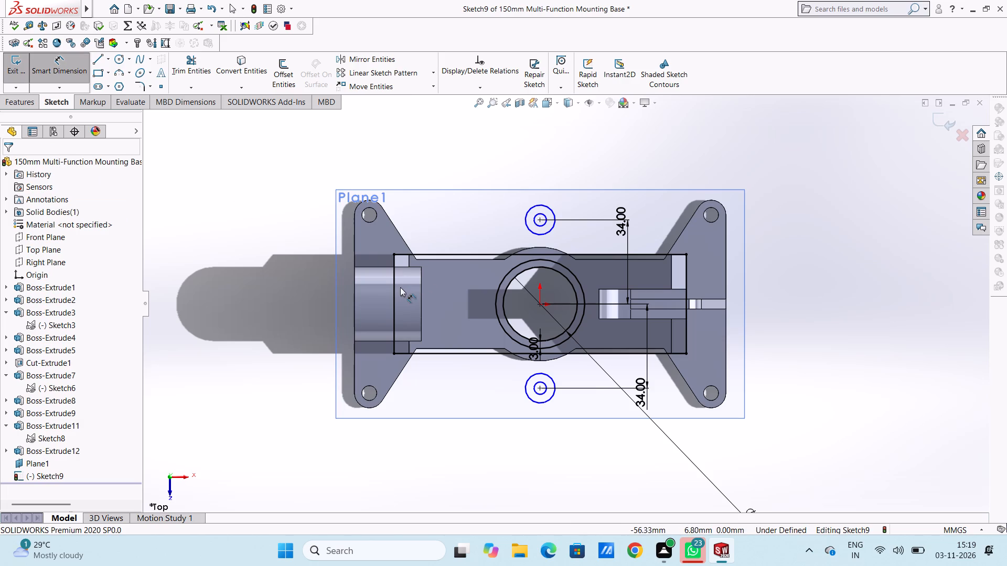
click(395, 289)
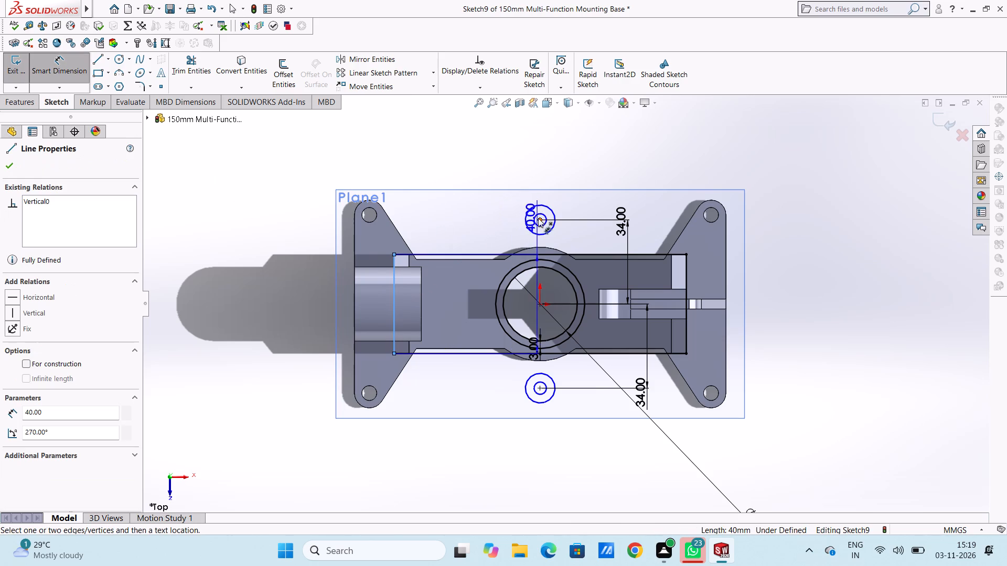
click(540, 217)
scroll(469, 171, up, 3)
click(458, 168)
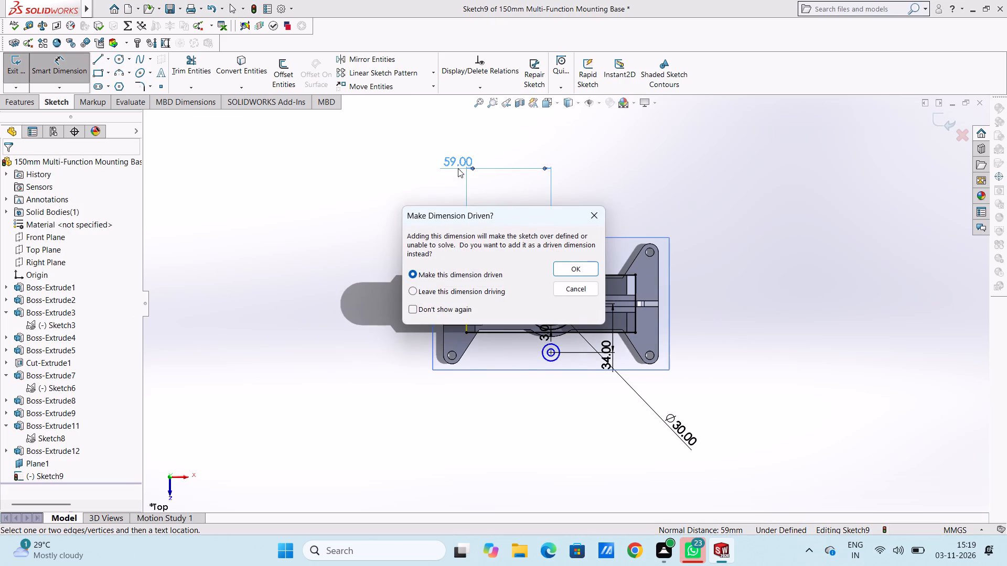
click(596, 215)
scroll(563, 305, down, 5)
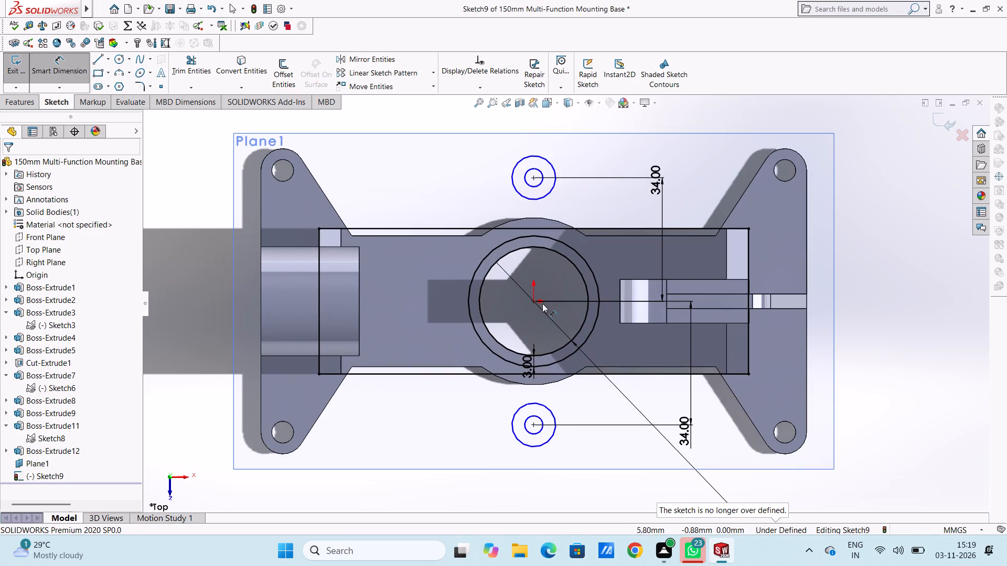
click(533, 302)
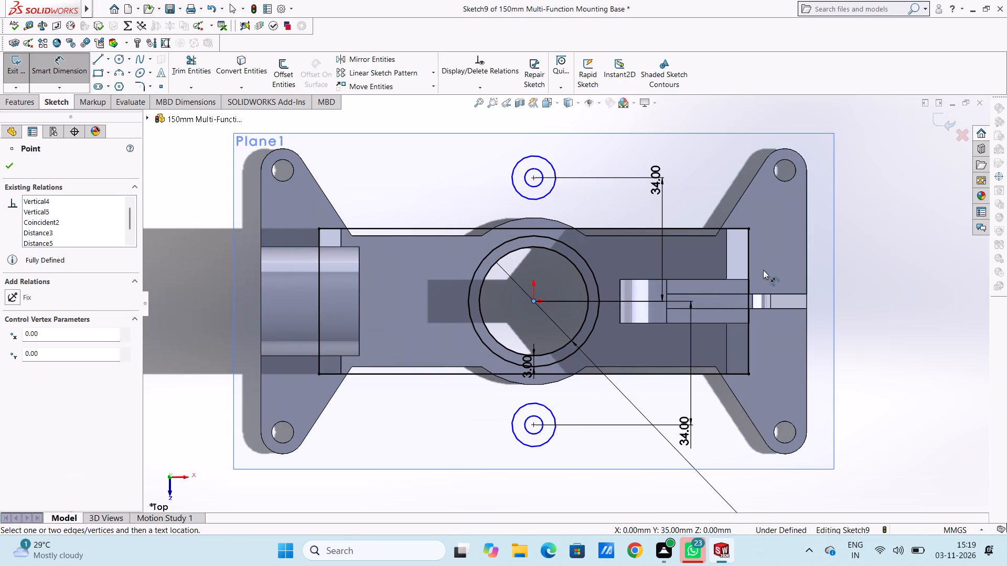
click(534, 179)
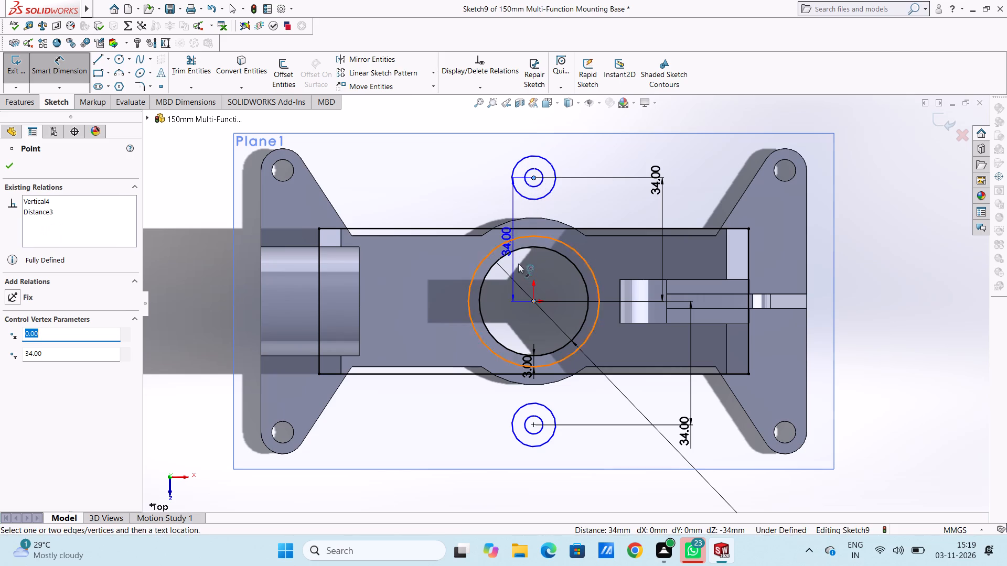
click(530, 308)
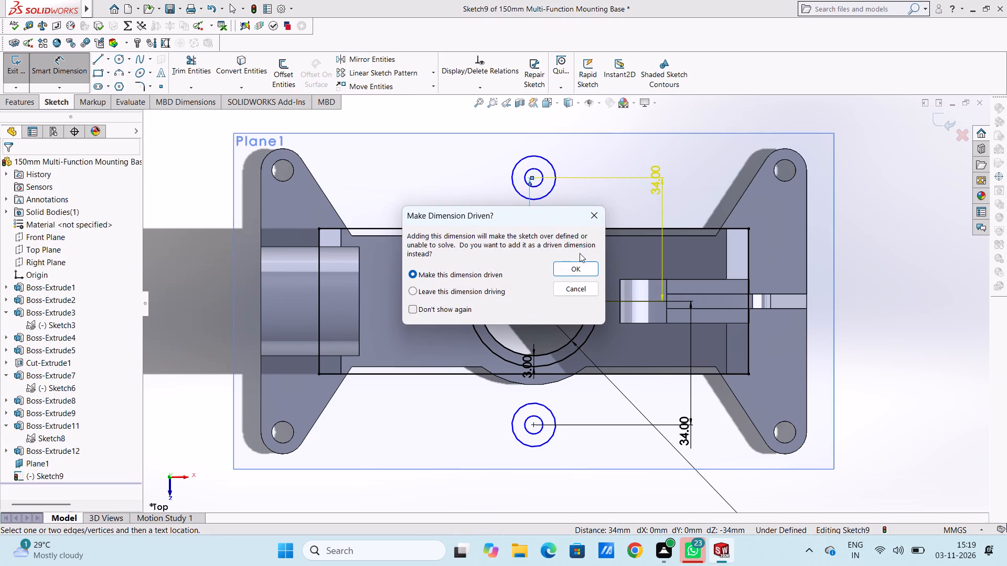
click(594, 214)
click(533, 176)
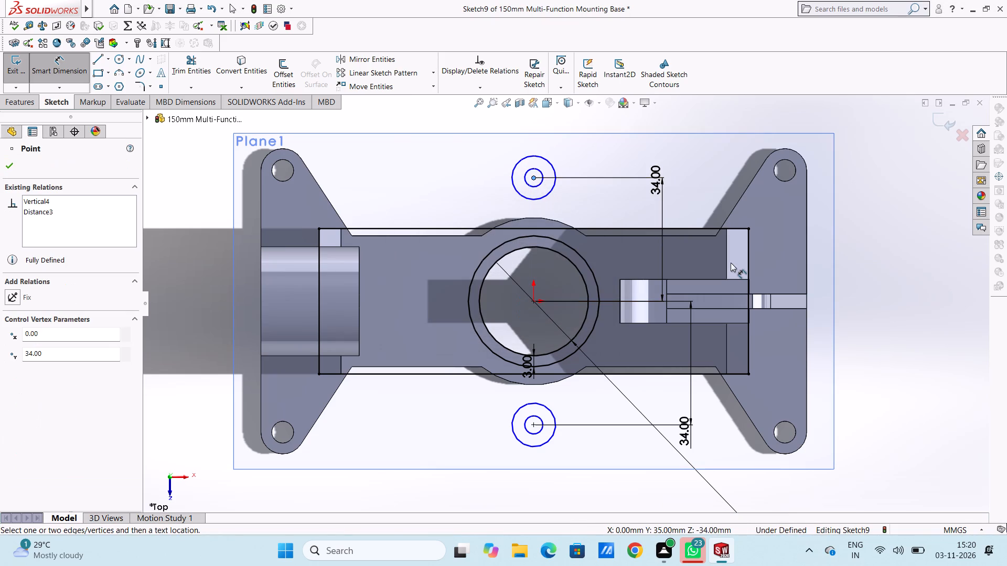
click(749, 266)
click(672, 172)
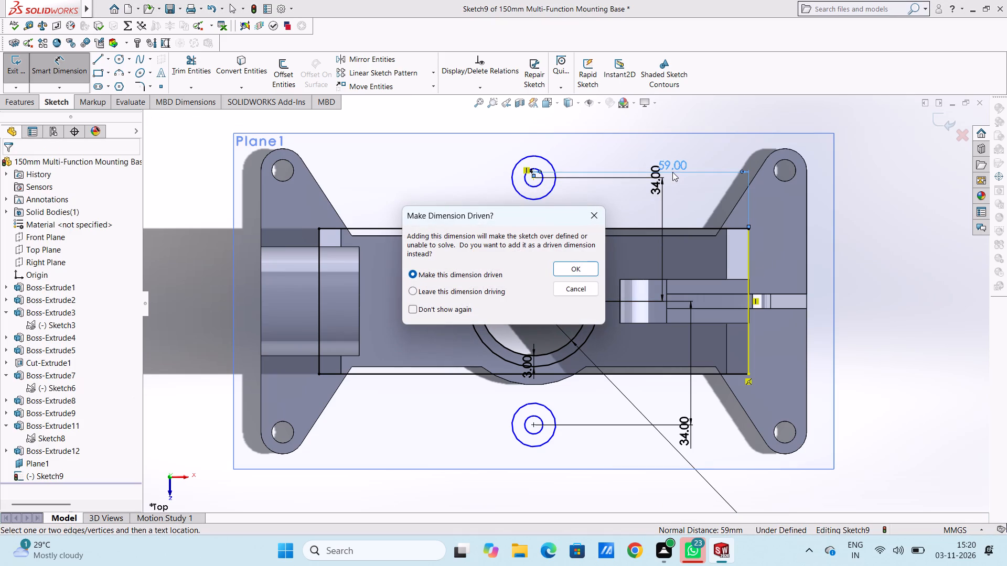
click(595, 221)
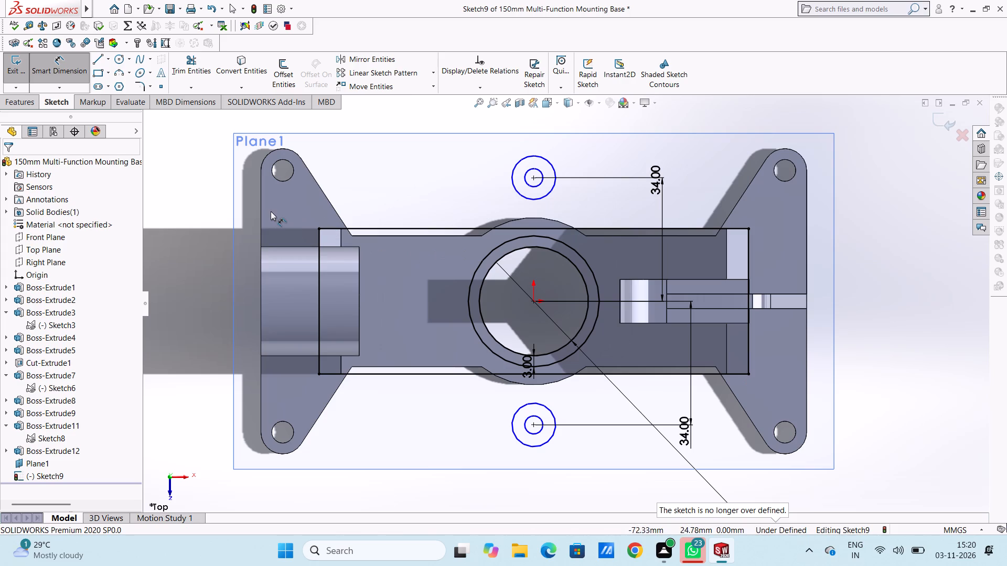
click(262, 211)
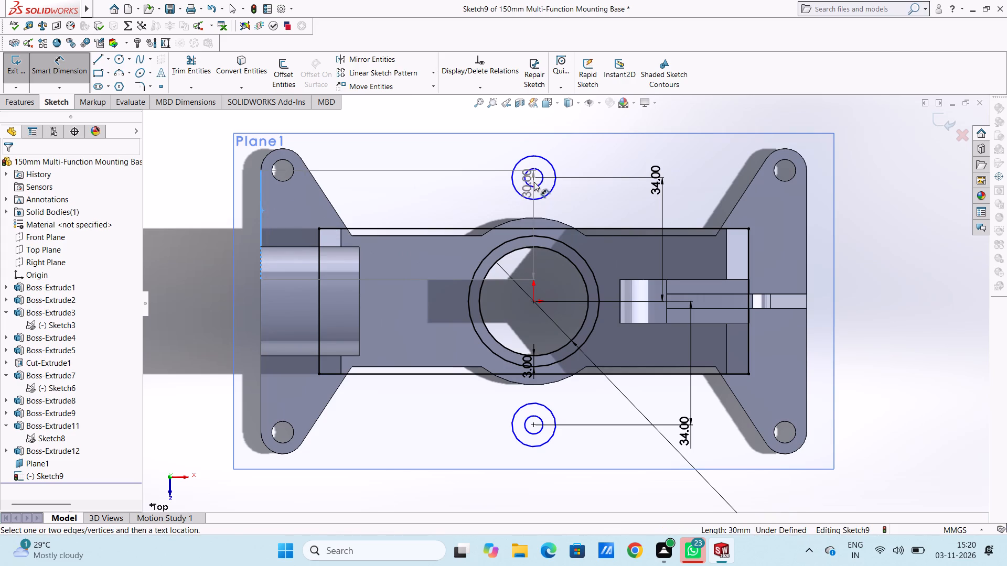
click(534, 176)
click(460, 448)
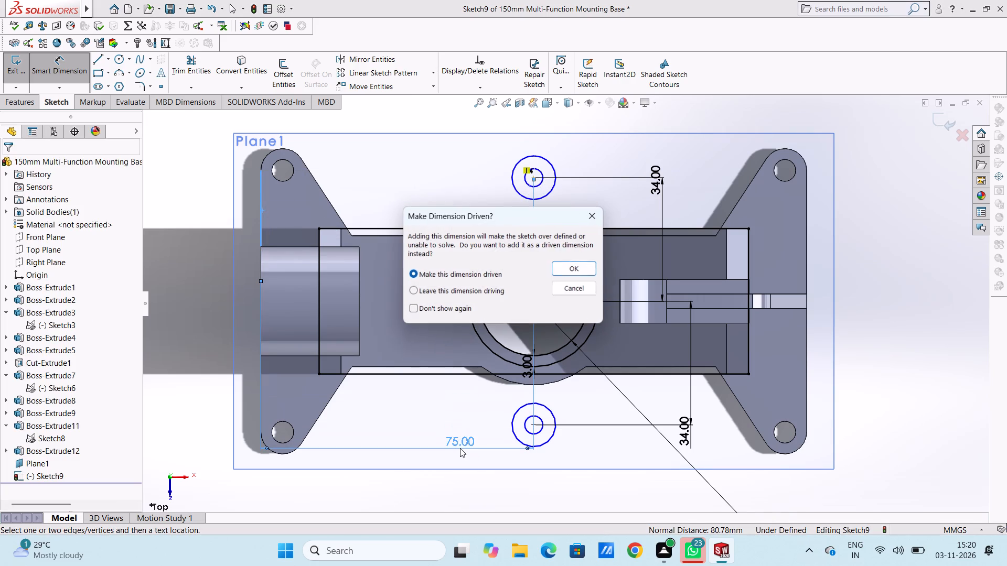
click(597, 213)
Dimension the diameters of the upper concentric circles as 12 mm for the outer and 5 mm for the inner.
scroll(596, 213, up, 4)
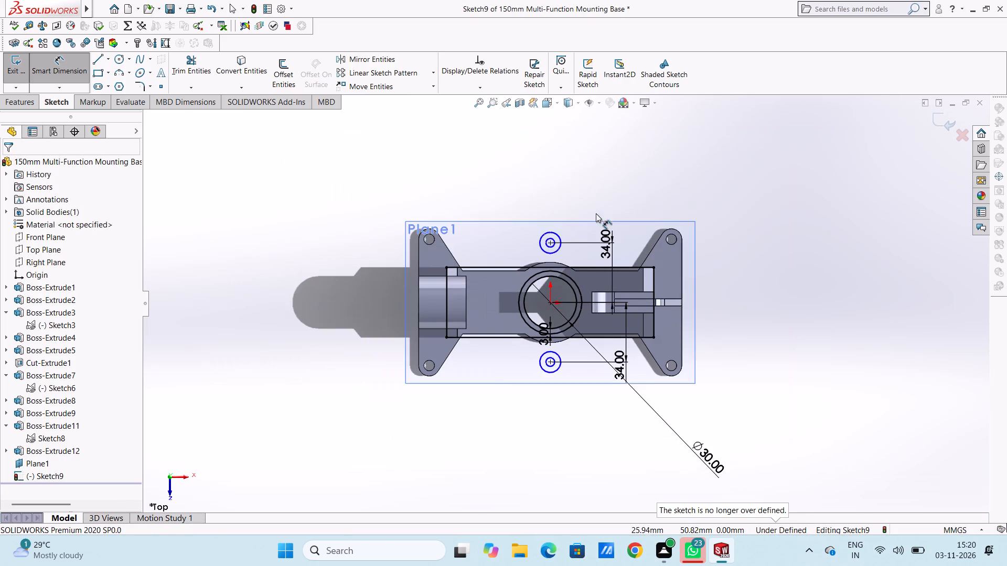
click(548, 232)
click(474, 159)
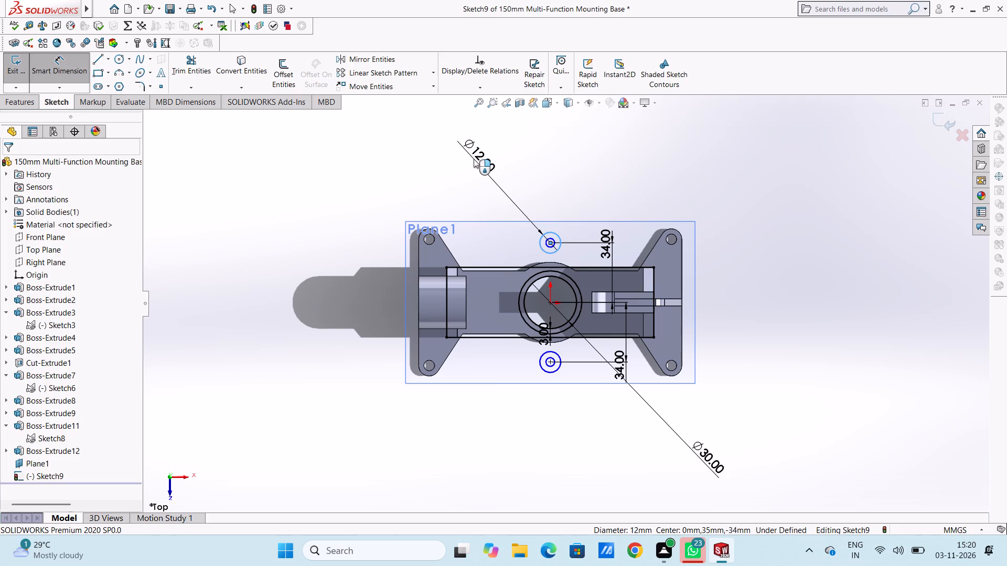
click(431, 144)
click(387, 152)
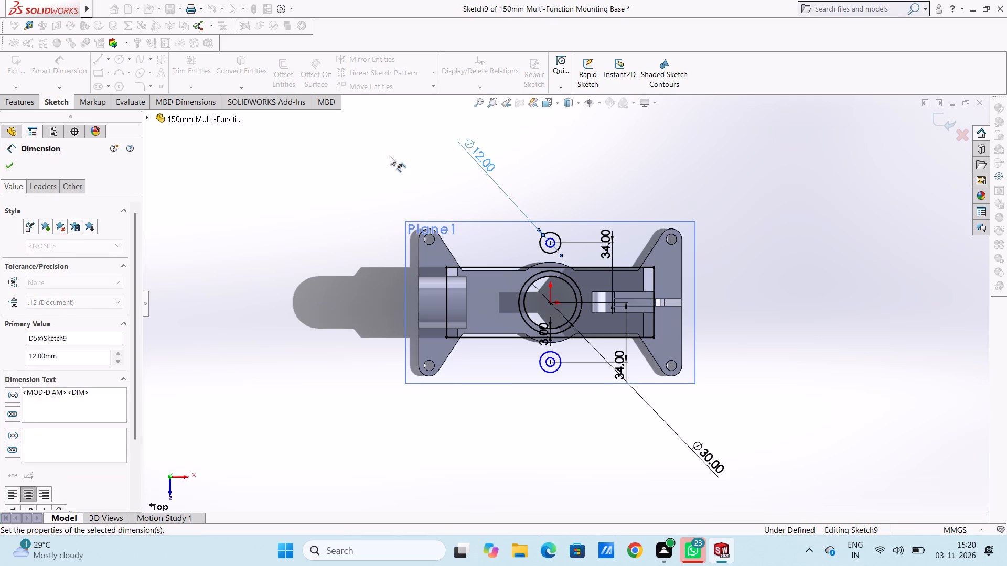
click(554, 239)
click(684, 150)
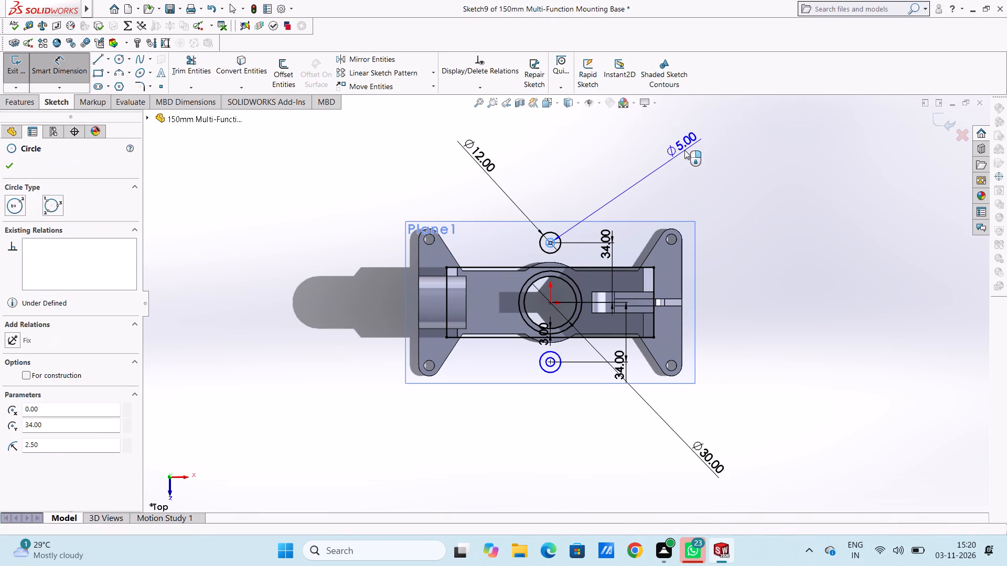
click(639, 131)
click(518, 179)
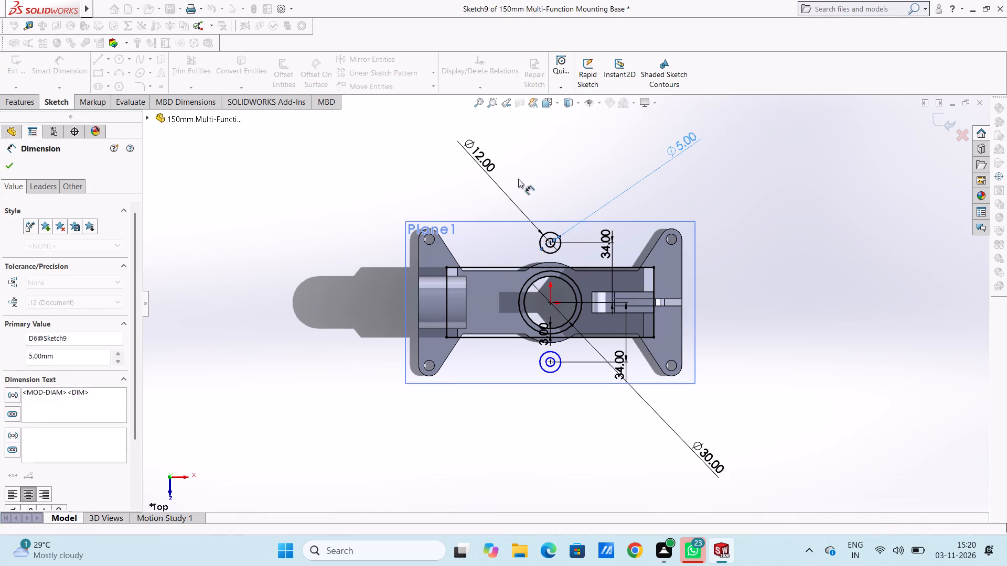
Dimension the diameters of the lower concentric circles as 12 mm for the outer and 5 mm for the inner.
click(558, 370)
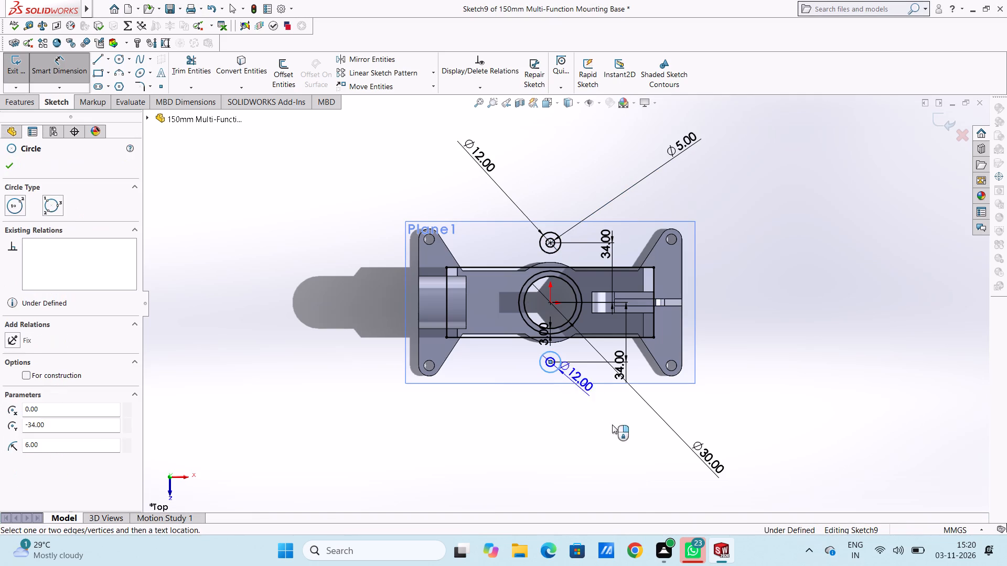
click(626, 436)
click(579, 418)
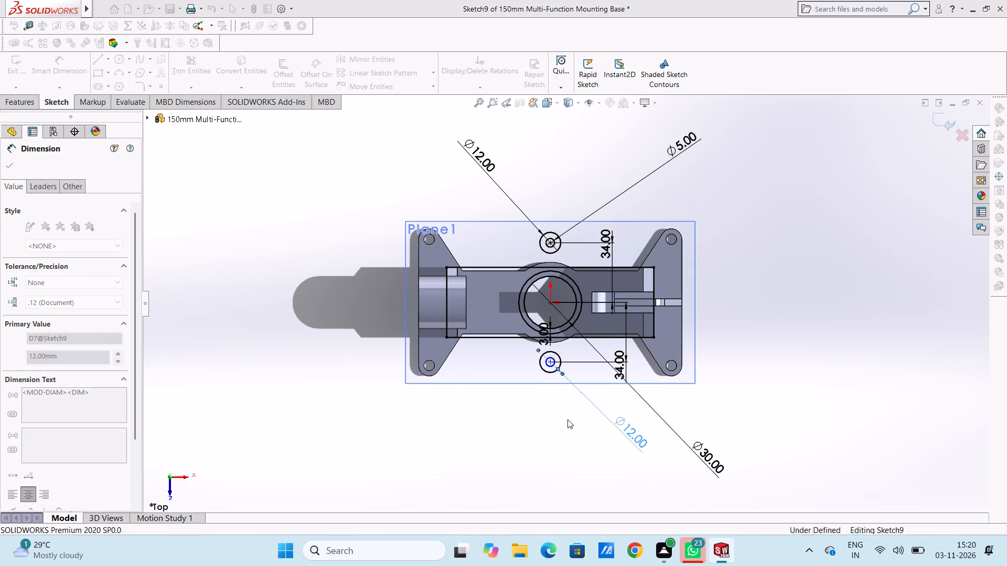
click(567, 419)
click(553, 363)
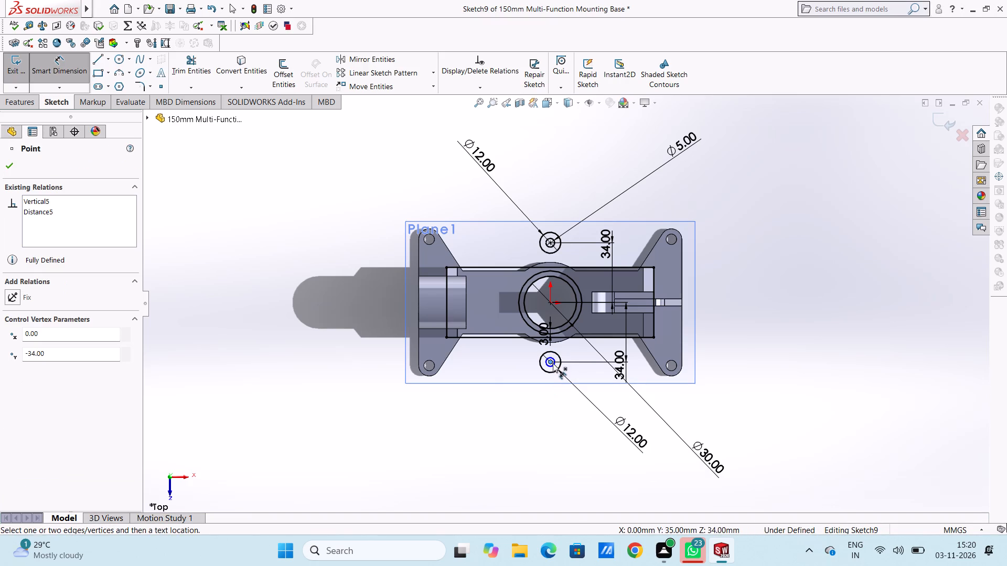
drag(553, 365, 548, 367)
click(492, 383)
click(489, 410)
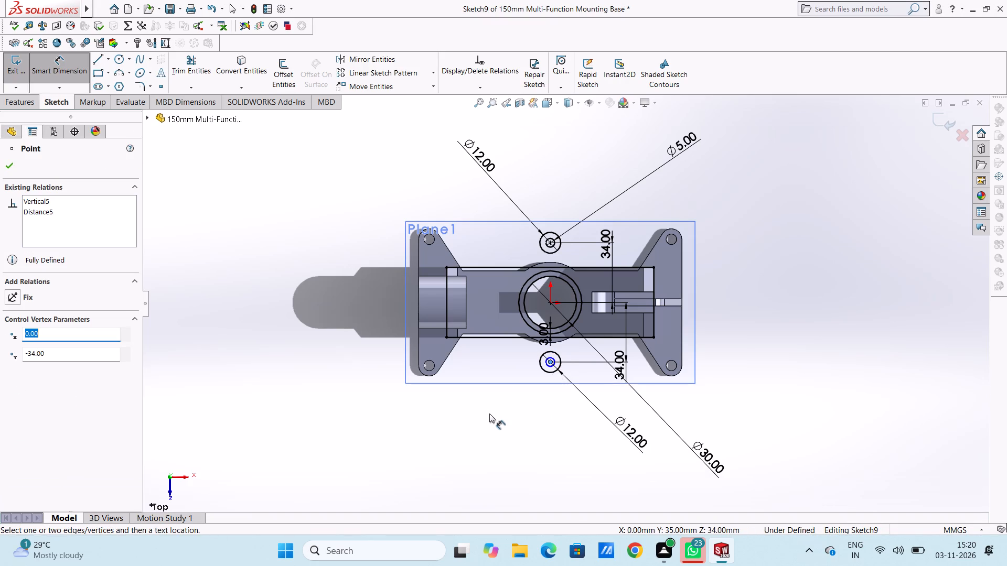
key(Escape)
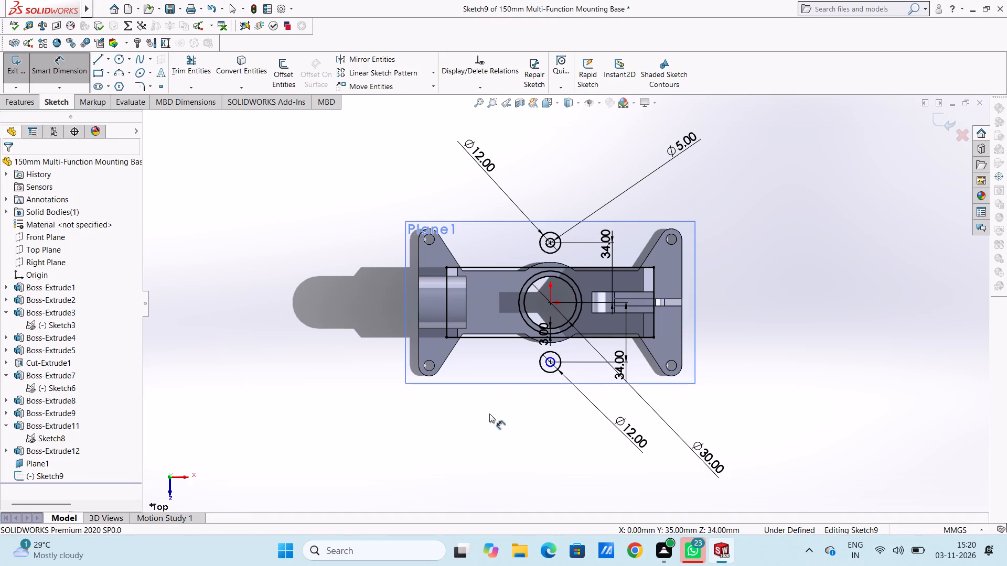
click(552, 365)
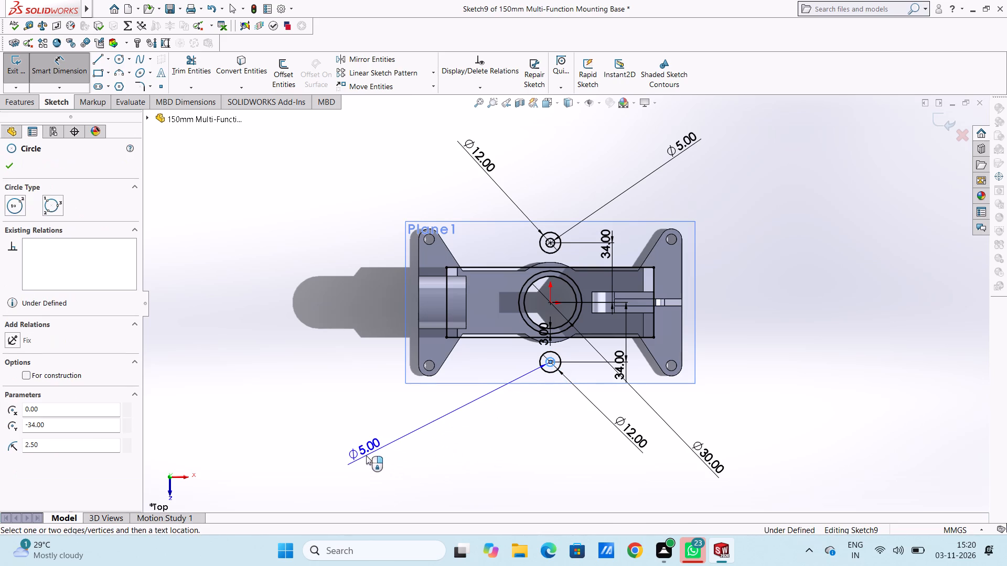
click(366, 455)
drag(323, 438, 319, 433)
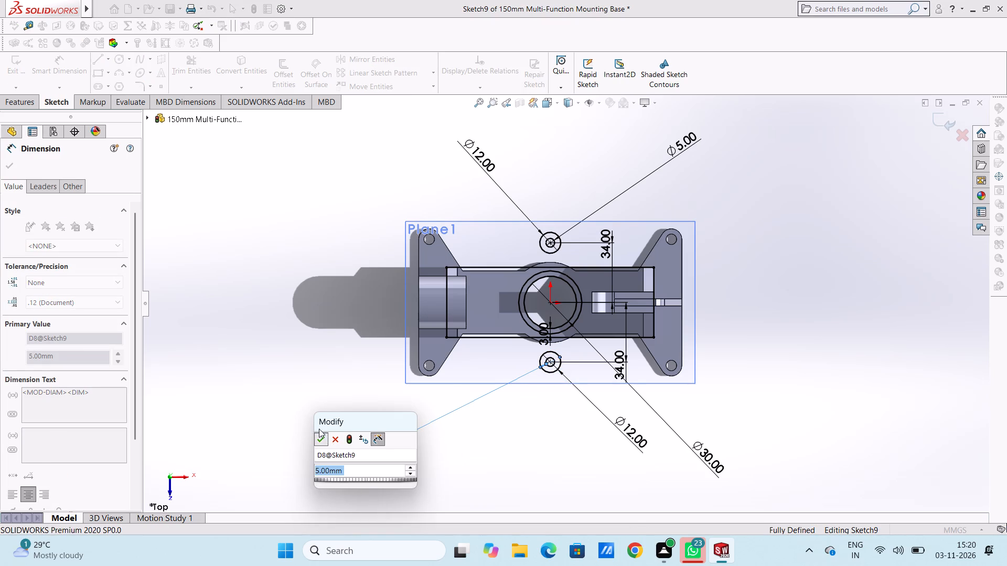
click(326, 385)
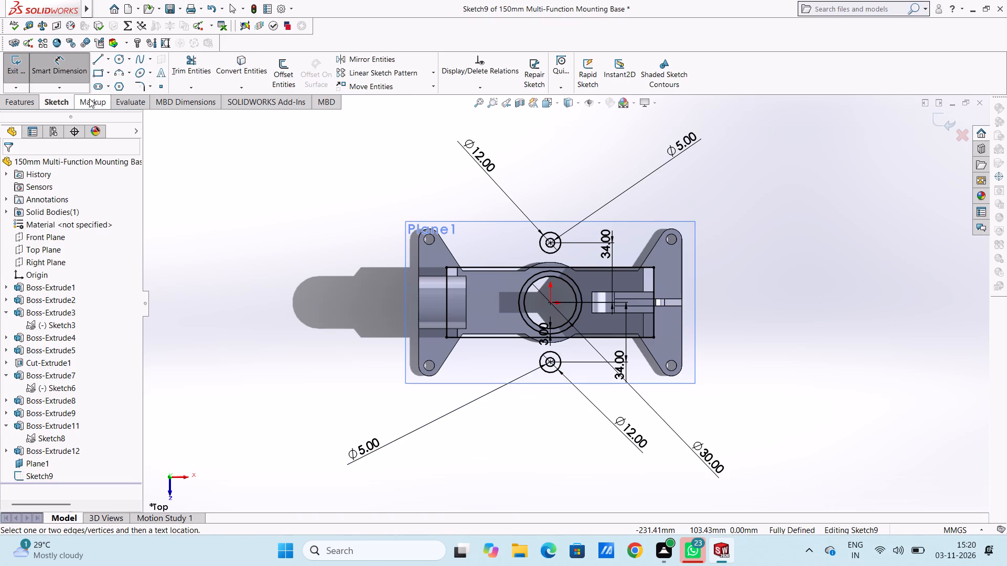
click(70, 70)
Sketch a tangent line from the left side of the central ring's outer circle to the upper 12 mm circle.
click(95, 58)
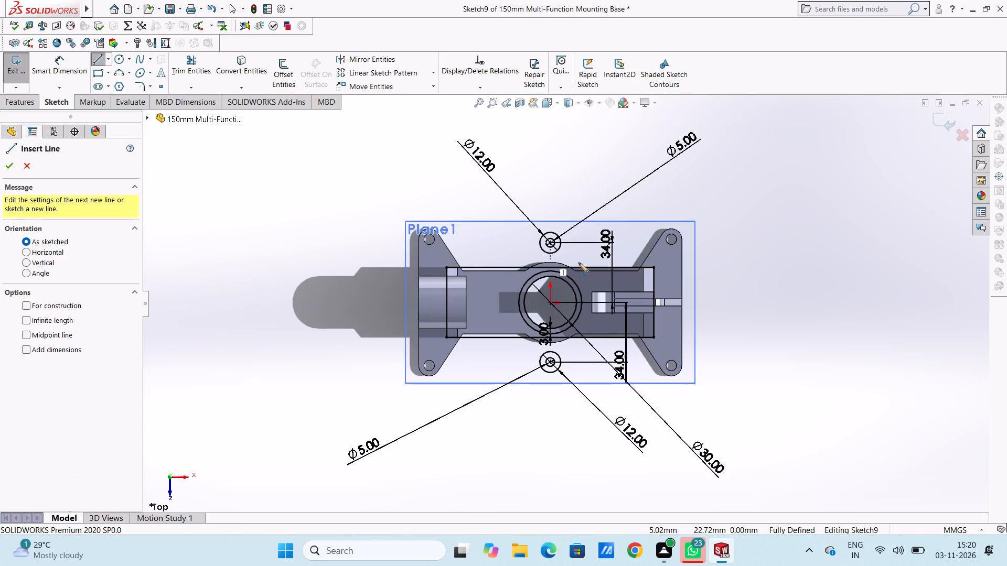
scroll(579, 262, down, 3)
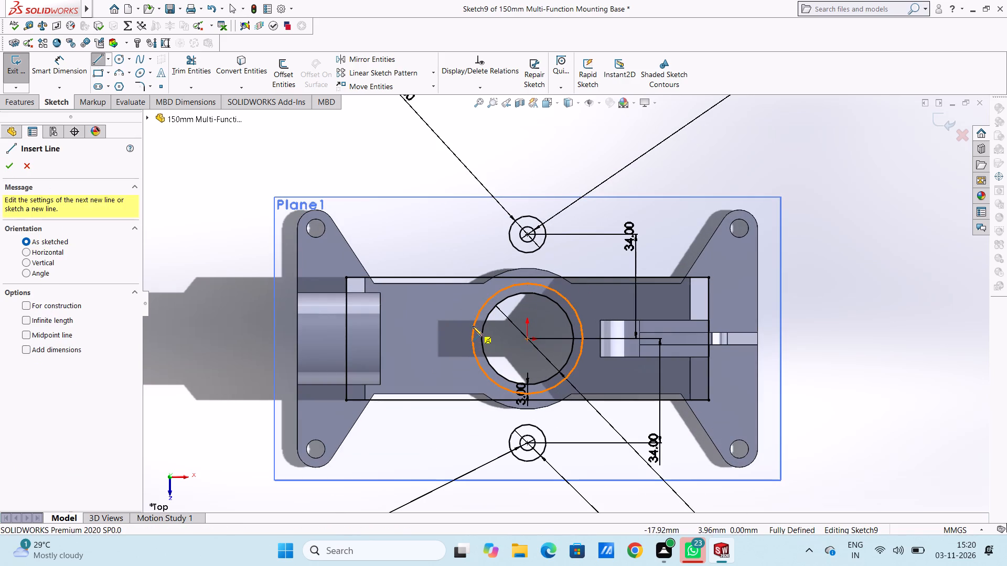
click(473, 326)
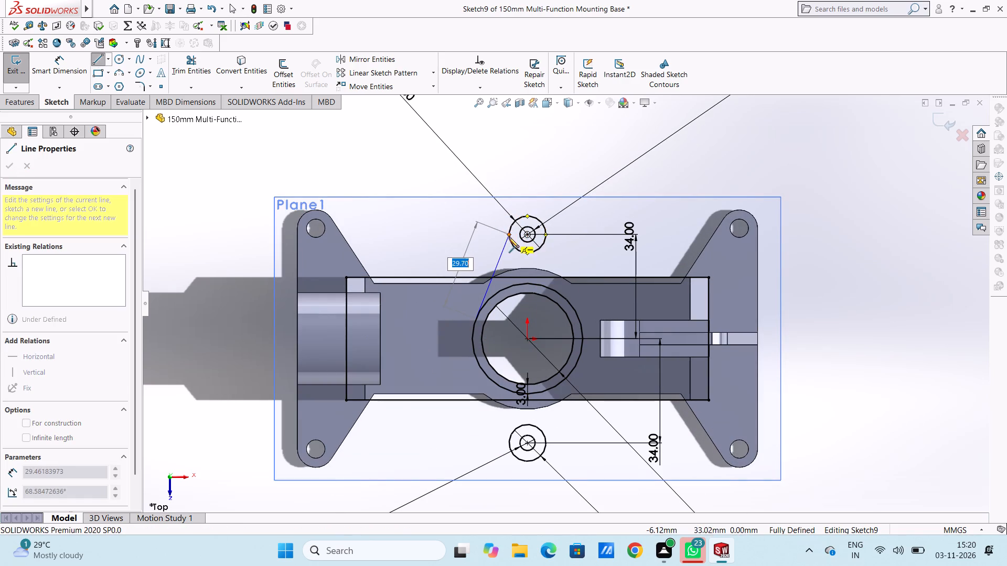
click(510, 226)
right_click(560, 146)
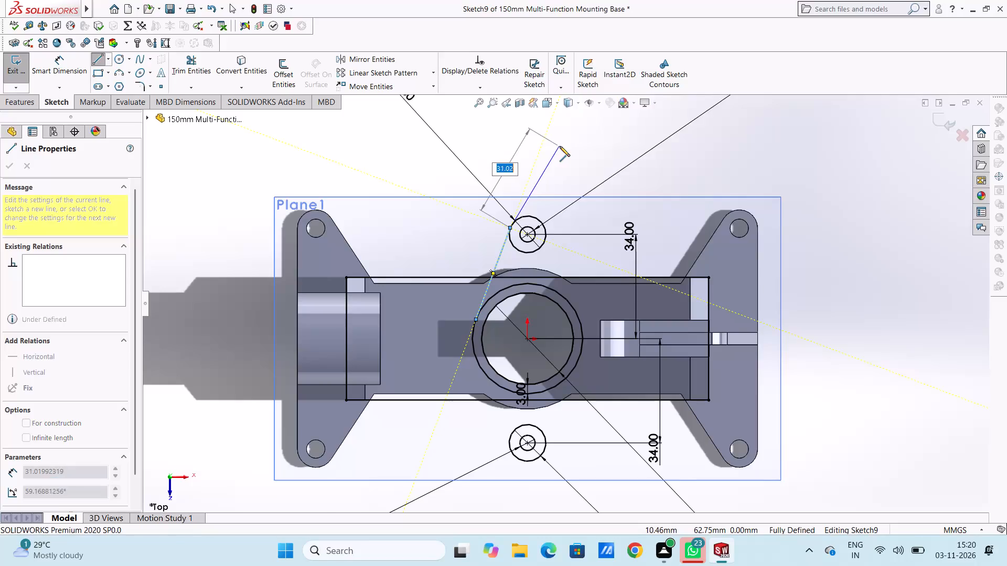
double_click(571, 155)
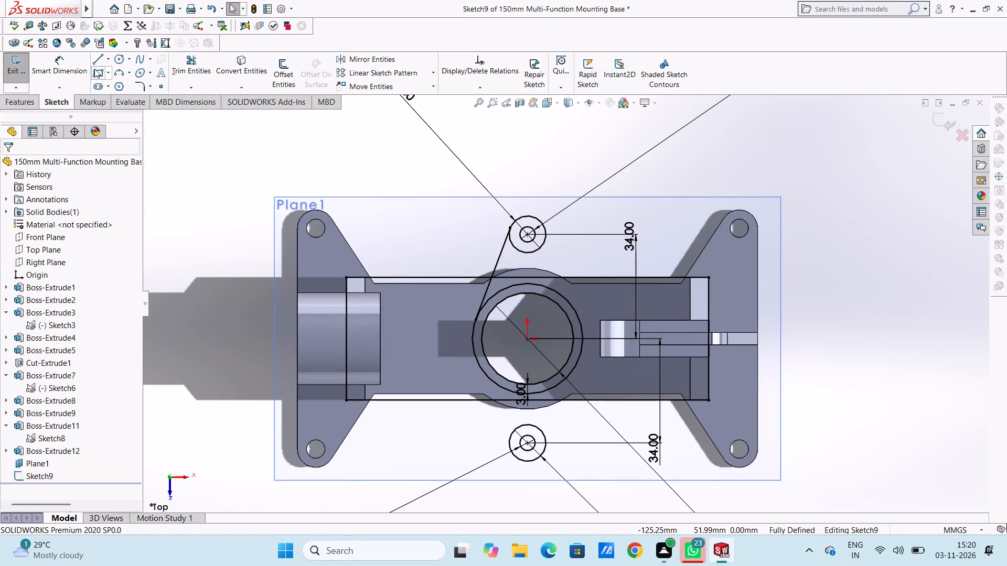
Sketch a line from the right side of the central ring's outer circle to the right side of the upper 12 mm circle.
click(97, 62)
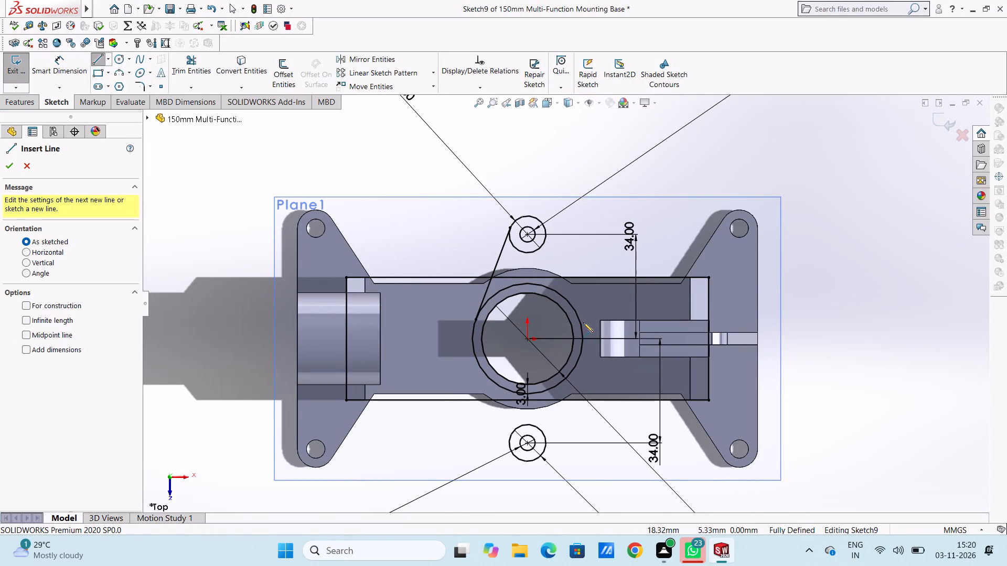
click(583, 322)
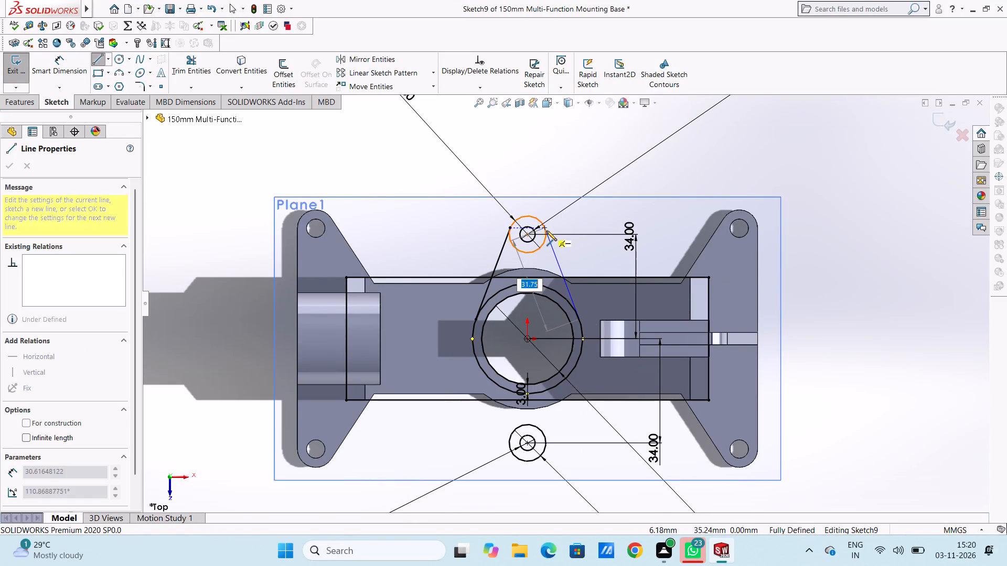
click(546, 231)
right_click(582, 170)
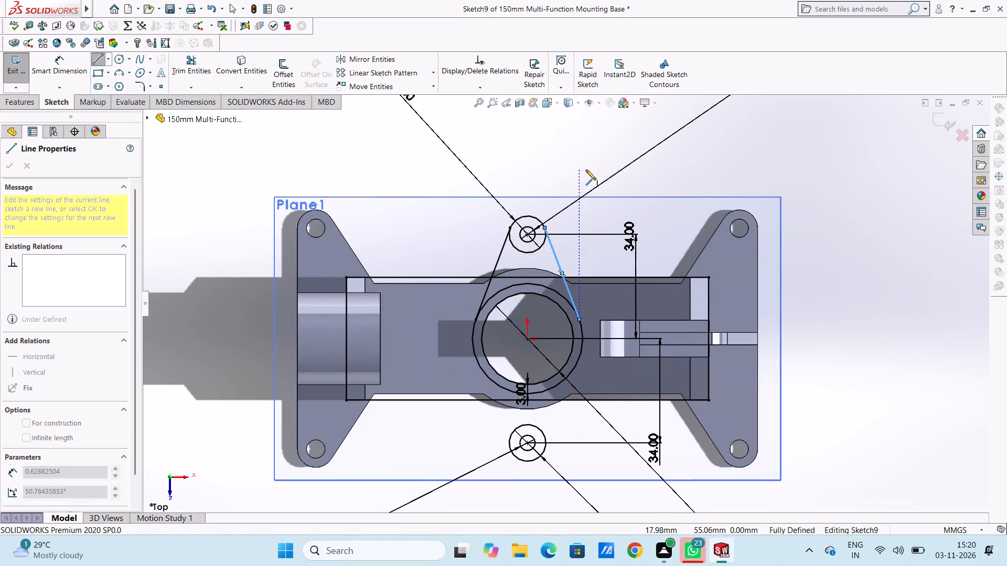
click(606, 180)
click(583, 170)
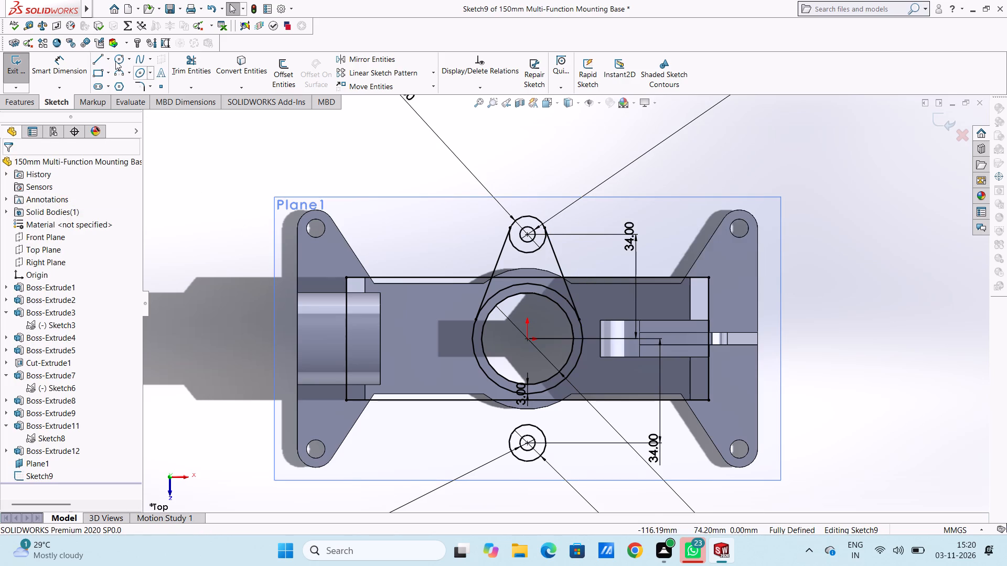
Sketch a line from the left side of the central ring's outer circle to the left side of the lower 12 mm circle.
click(101, 61)
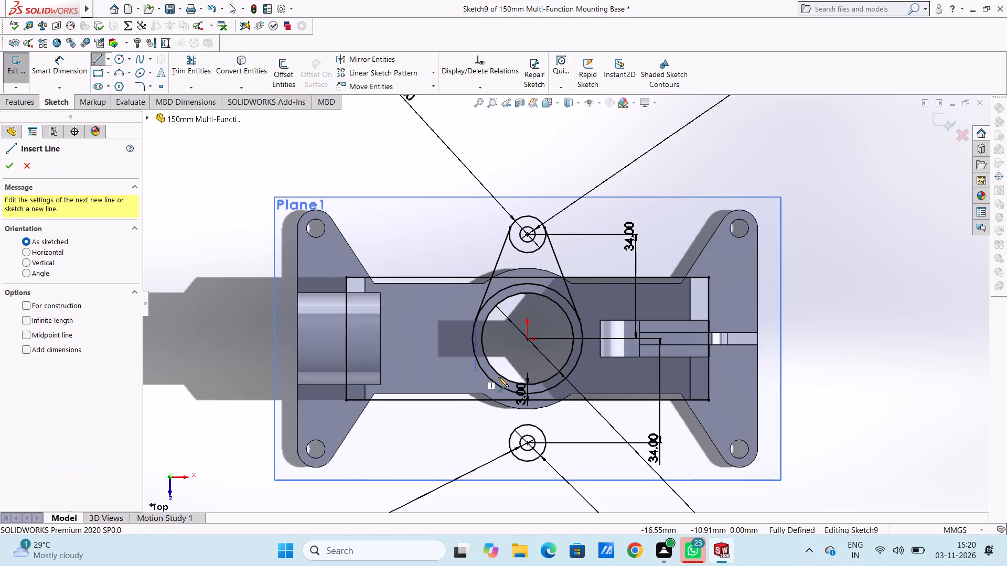
scroll(543, 407, up, 2)
scroll(550, 398, down, 5)
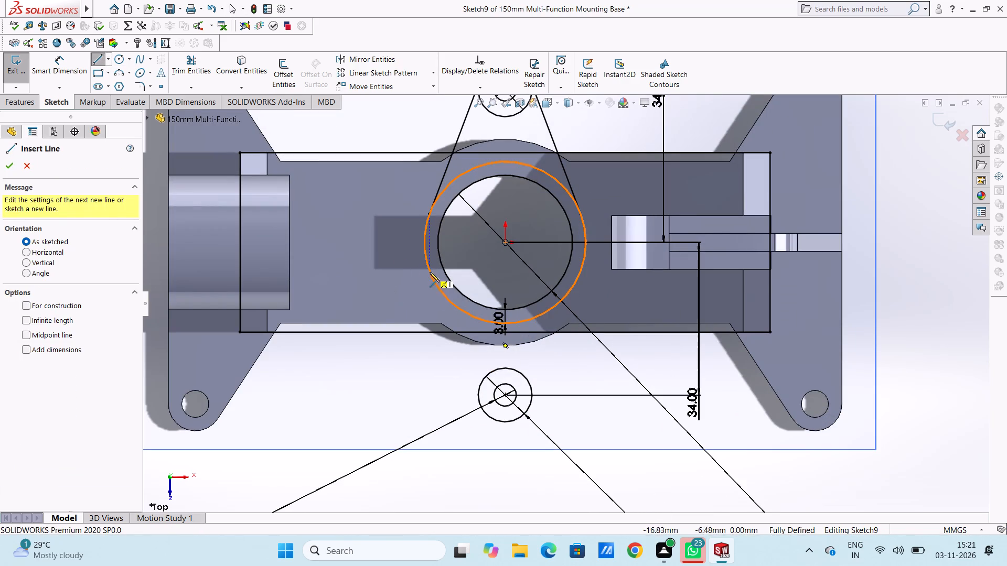
click(428, 270)
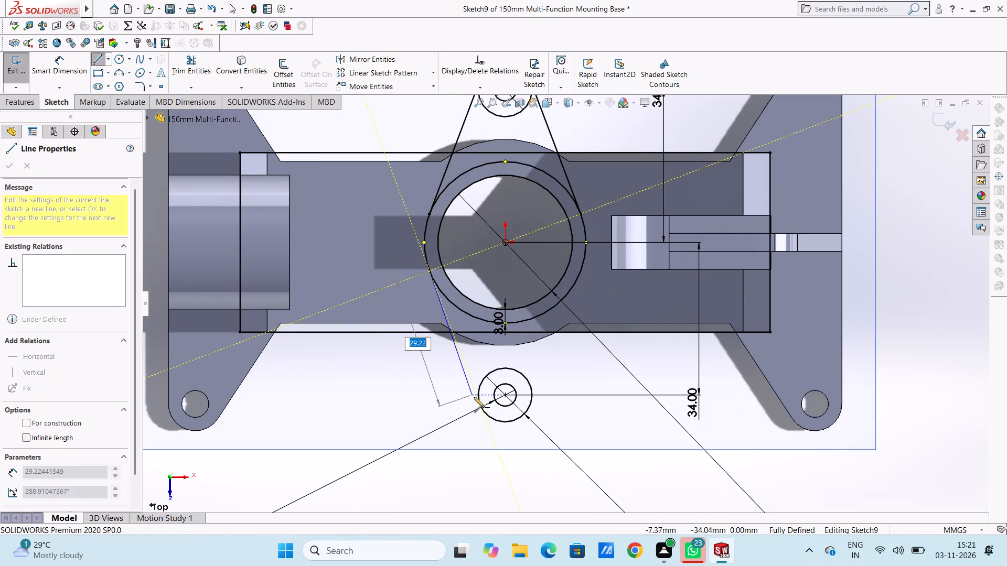
click(479, 402)
right_click(367, 382)
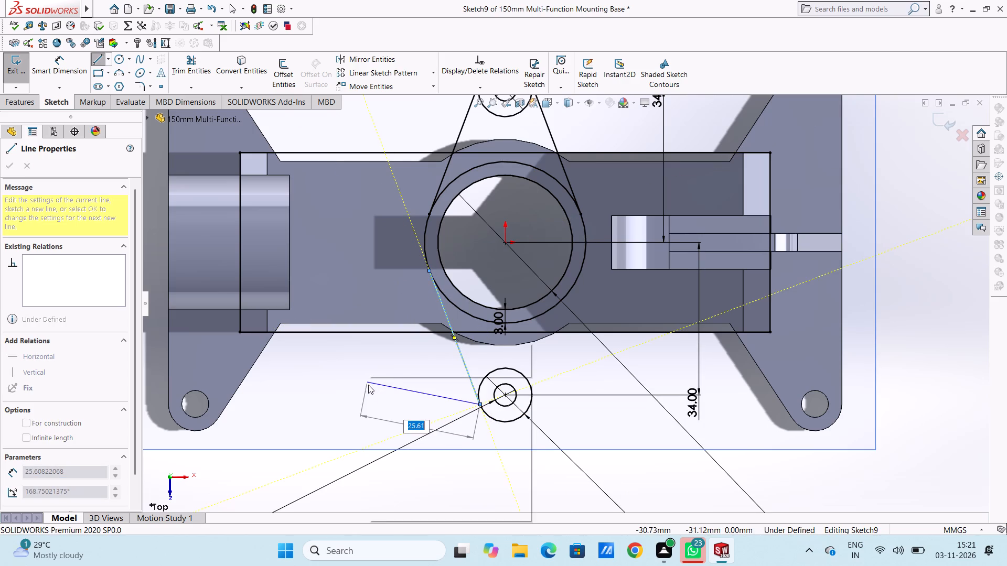
double_click(378, 390)
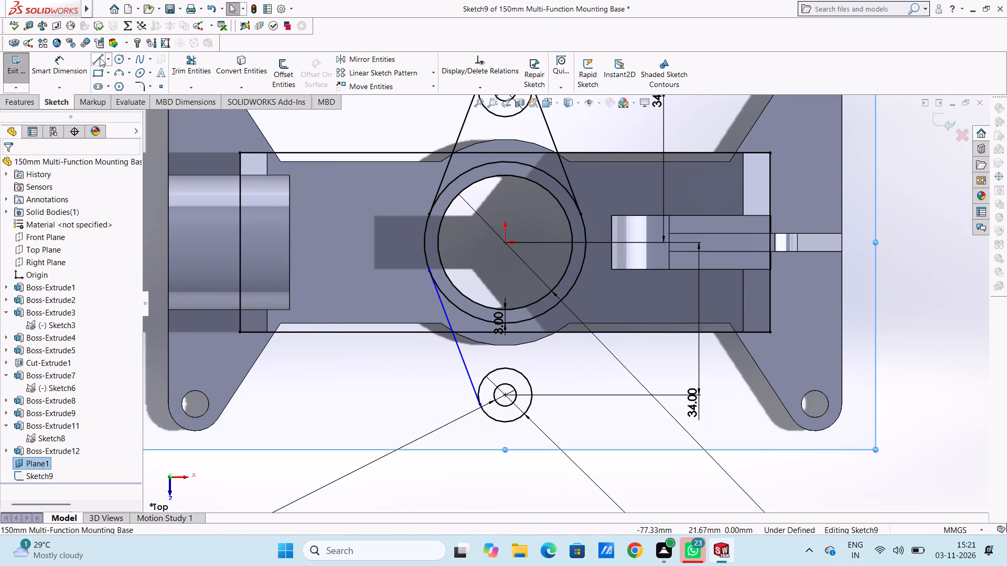
Sketch a line from the right side of the central ring's outer circle to the right side of the lower 12 mm circle.
click(100, 56)
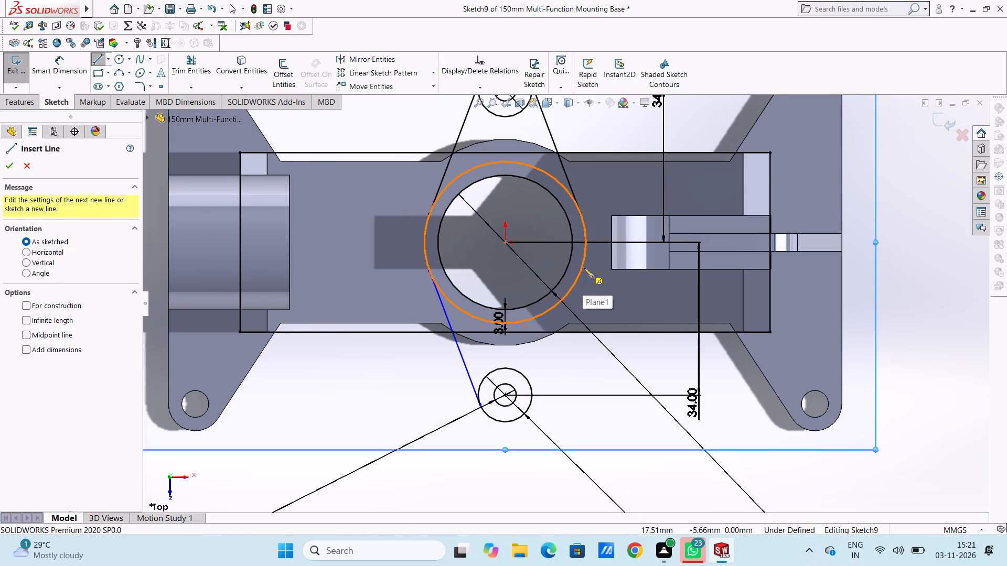
click(583, 268)
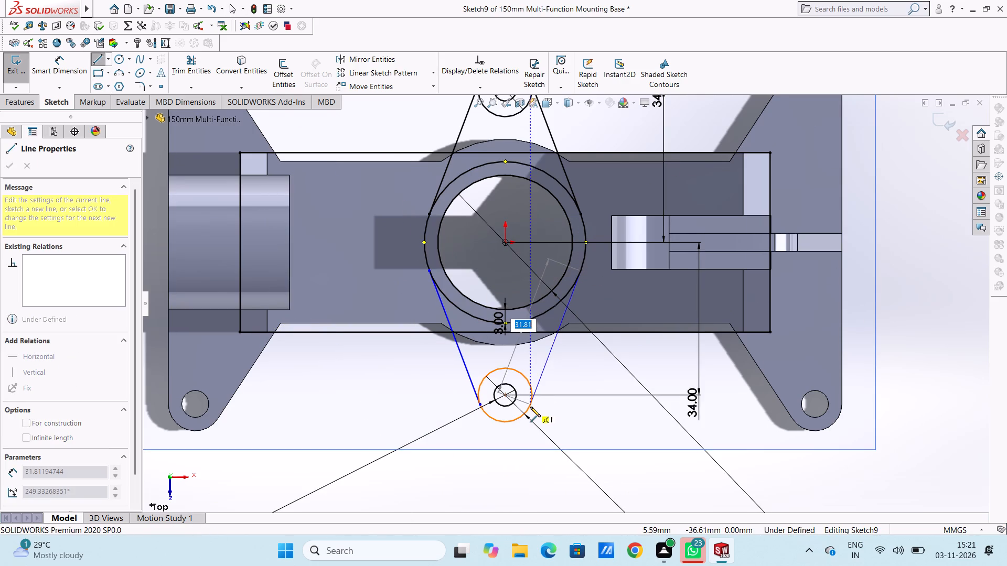
click(530, 407)
right_click(594, 413)
double_click(611, 424)
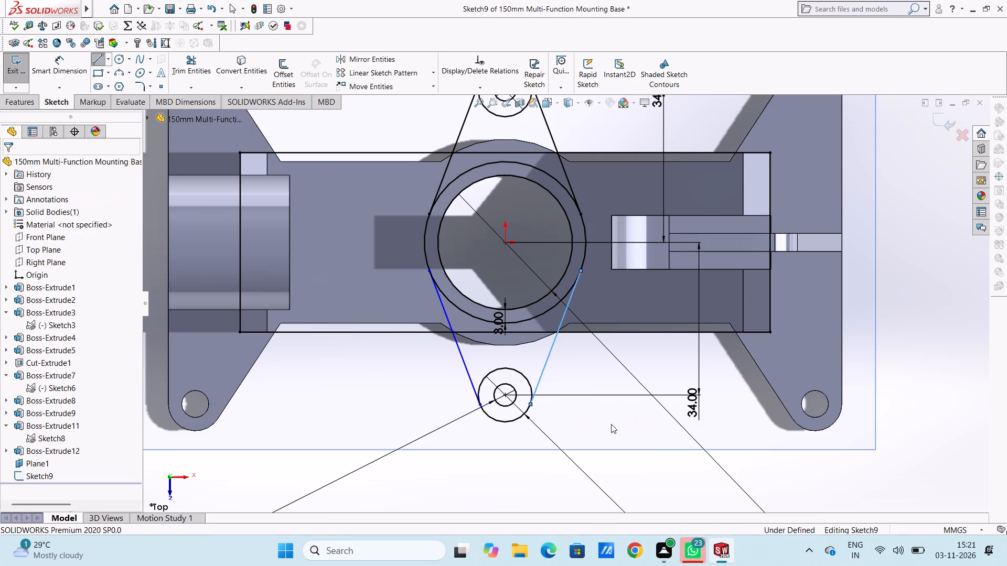
Add a tangent relation between the lower left connecting line and the central ring's outer circle.
click(467, 369)
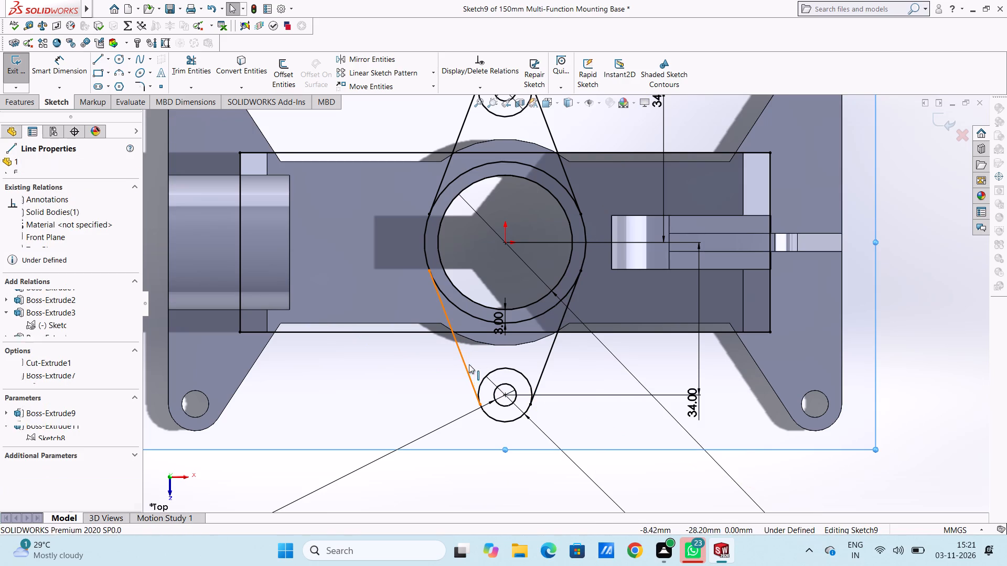
ctrl+click(466, 313)
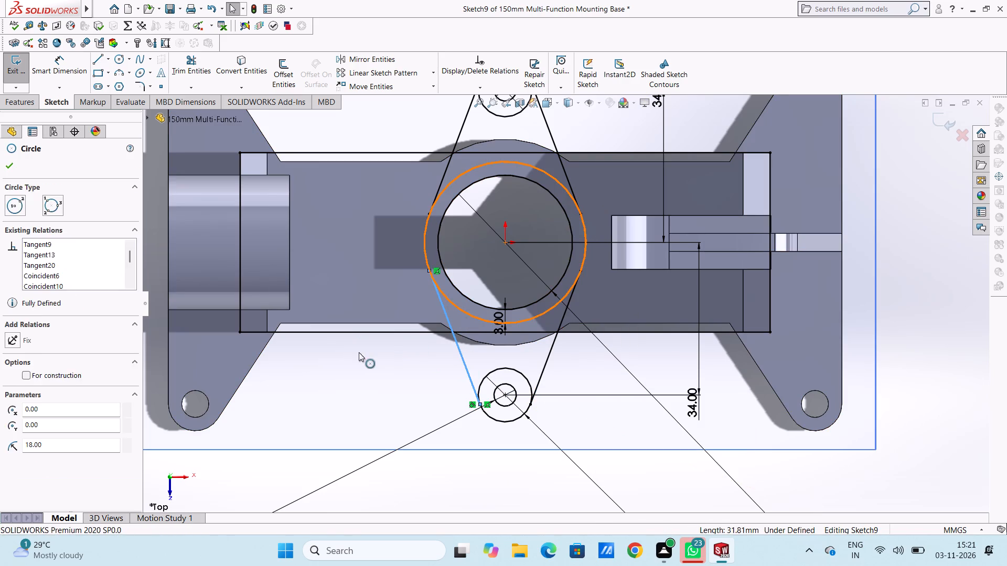
click(8, 348)
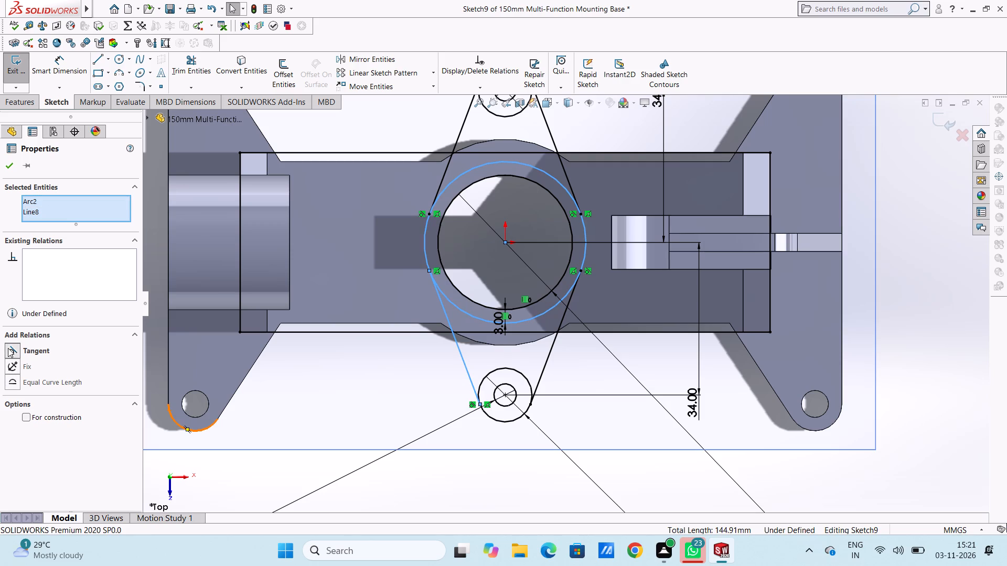
click(343, 396)
Extrude the rectangle's regions between the two uprights, including the central ring and its interior, 5 mm upward from the sketch plane with merged result.
scroll(343, 395, up, 4)
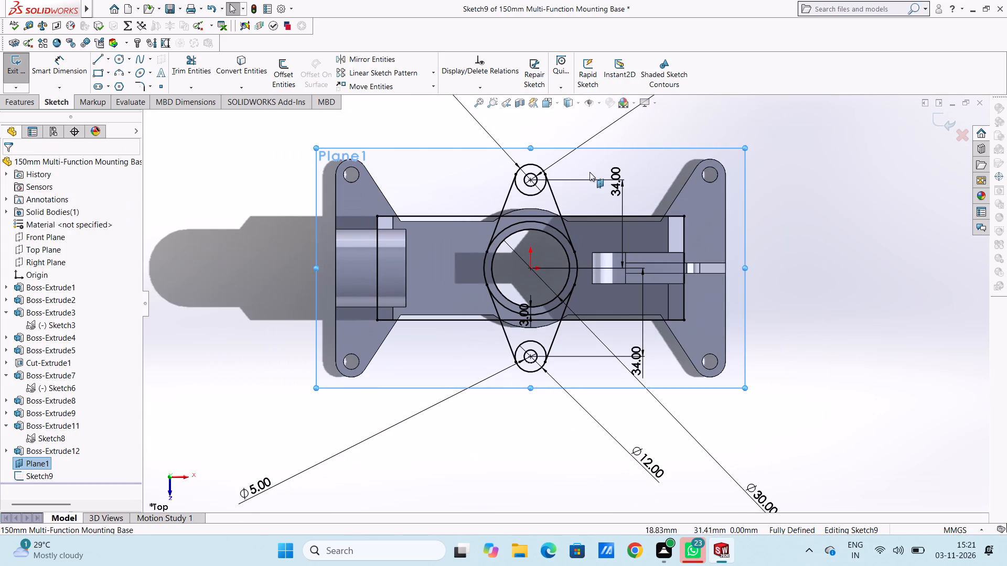
scroll(584, 168, up, 2)
scroll(579, 180, down, 2)
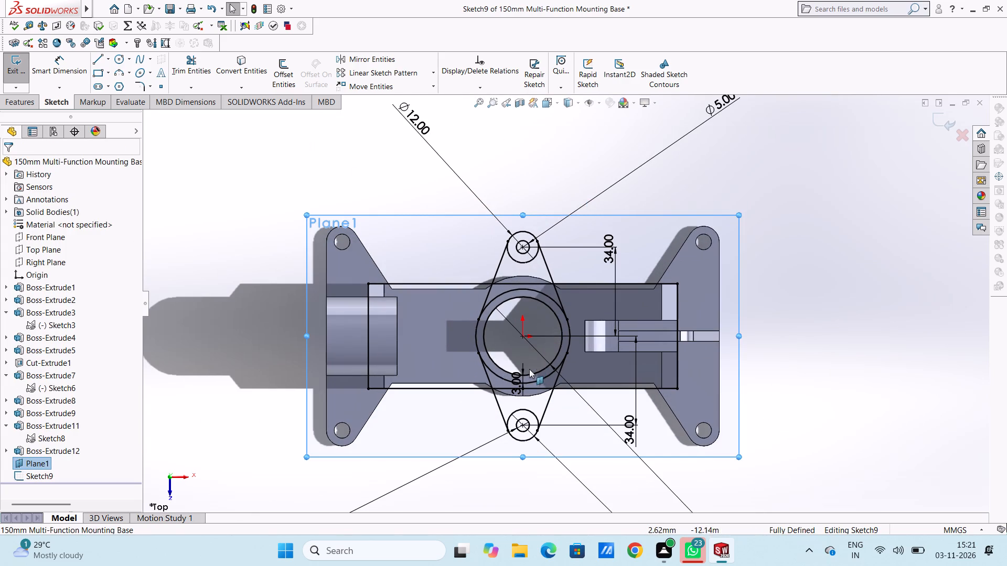
middle_drag(456, 415, 495, 257)
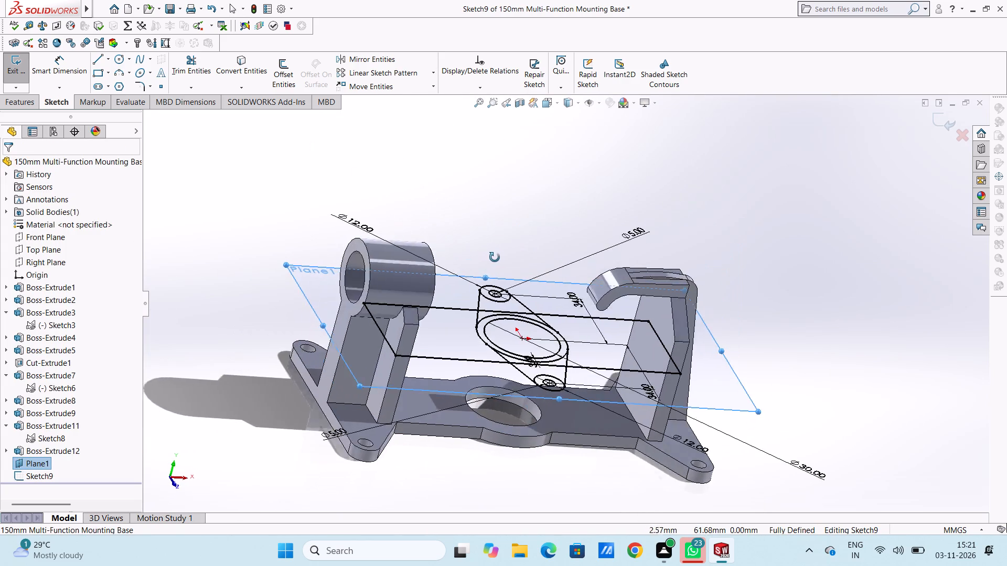
middle_drag(495, 257, 479, 263)
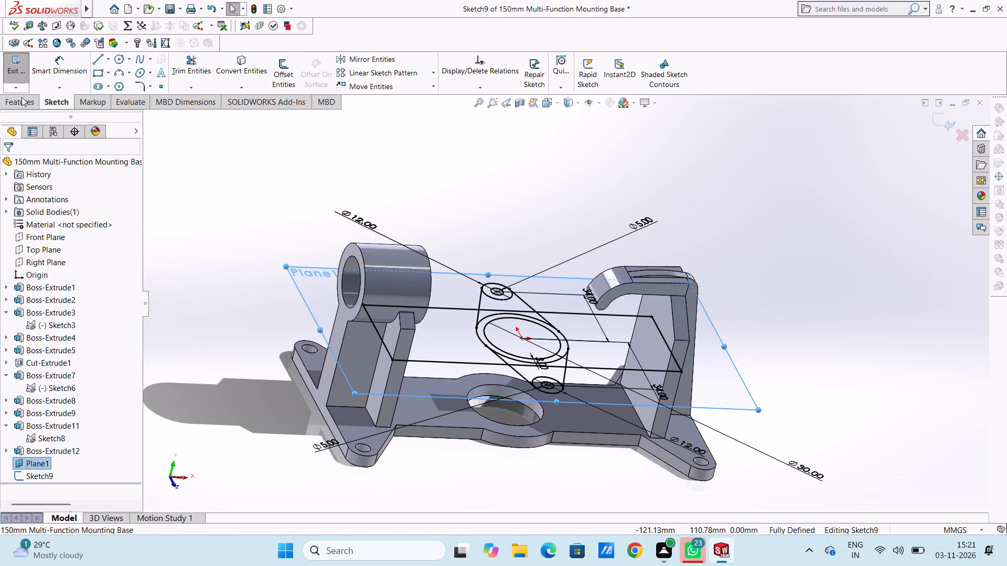
click(24, 100)
click(15, 72)
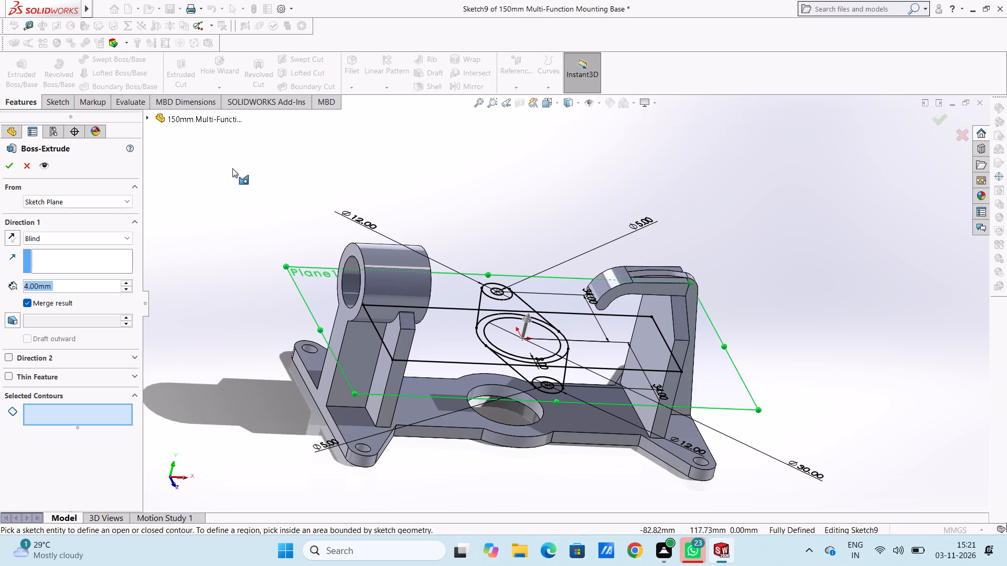
click(447, 321)
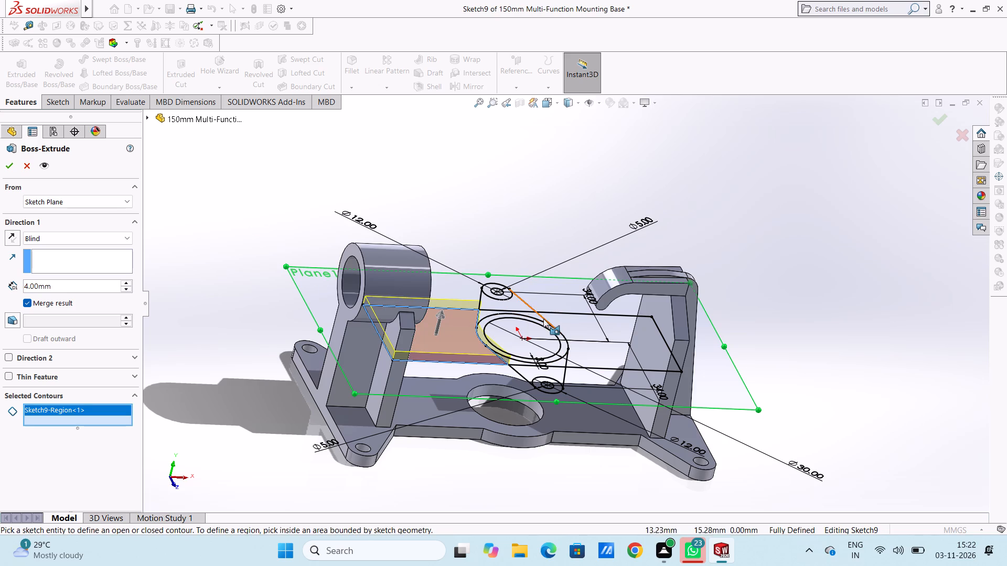
middle_drag(604, 325, 591, 366)
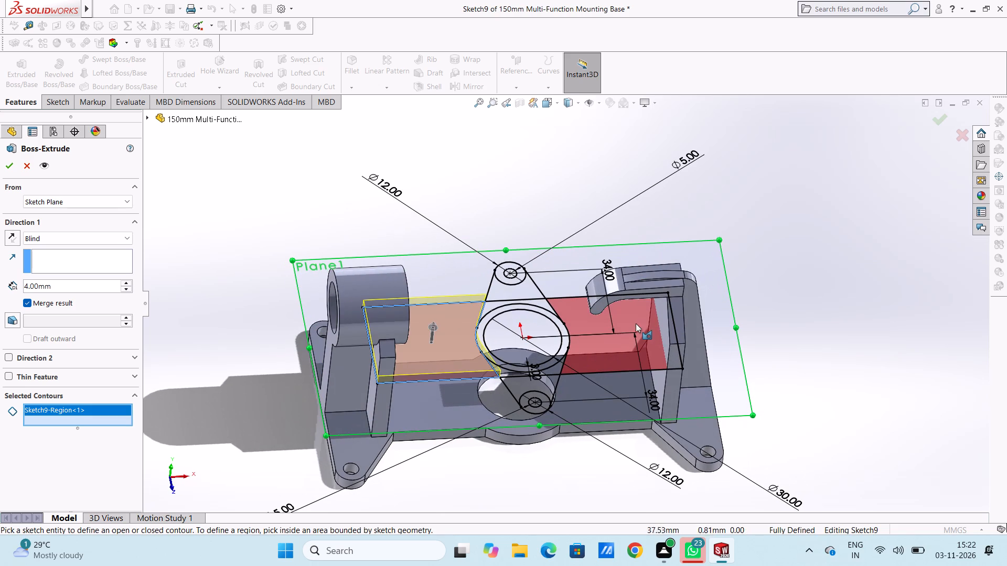
click(632, 328)
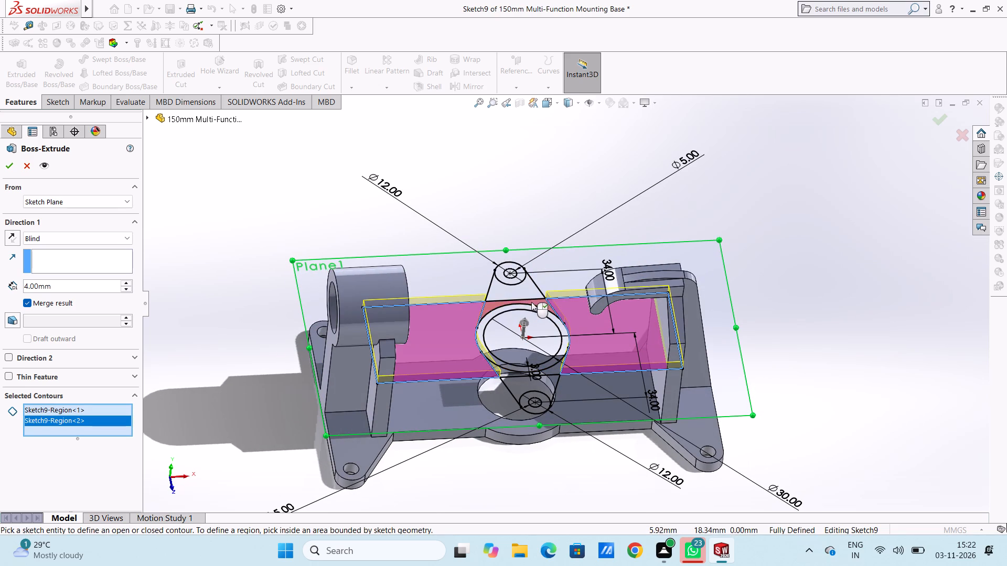
middle_drag(532, 302, 538, 354)
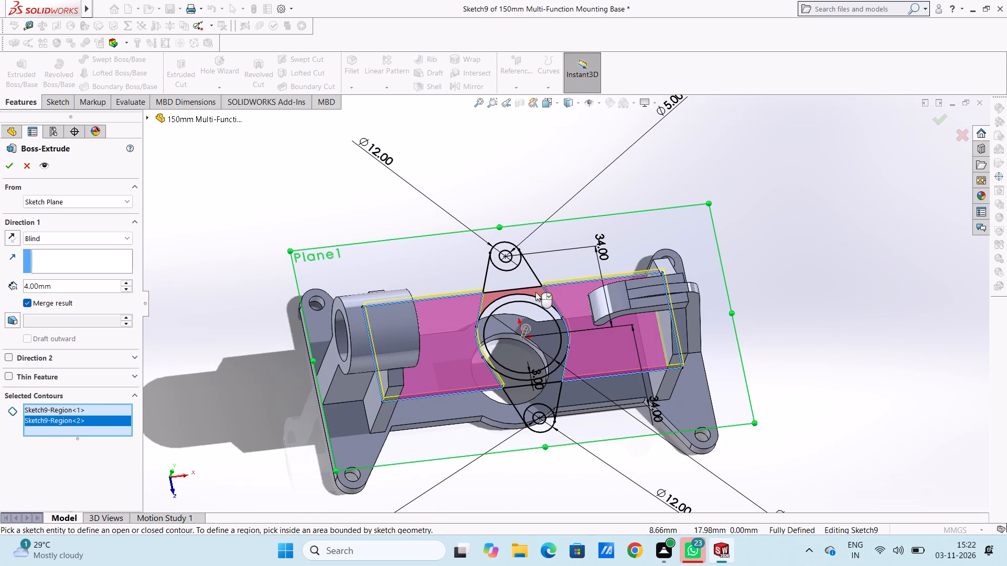
click(535, 291)
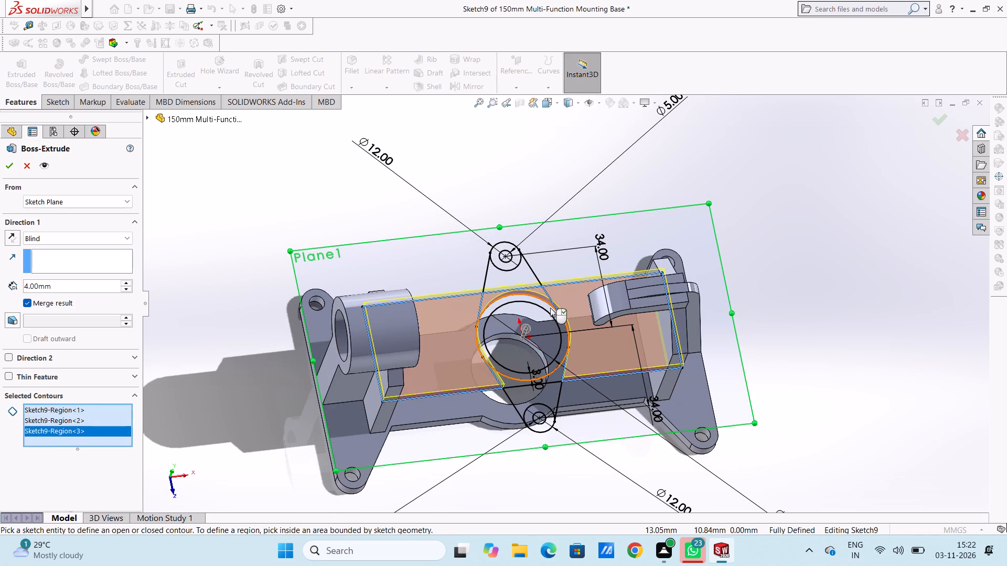
click(550, 308)
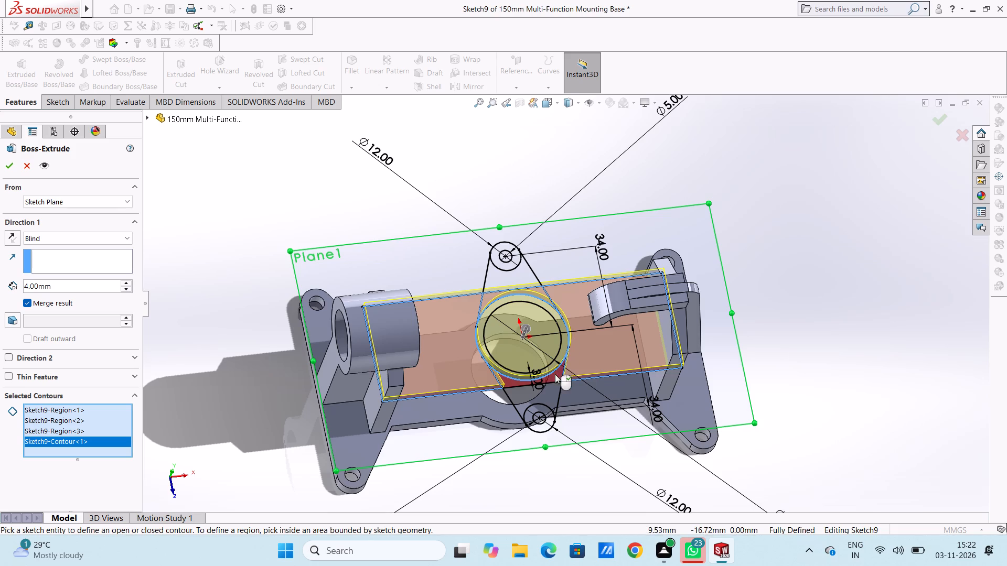
click(552, 336)
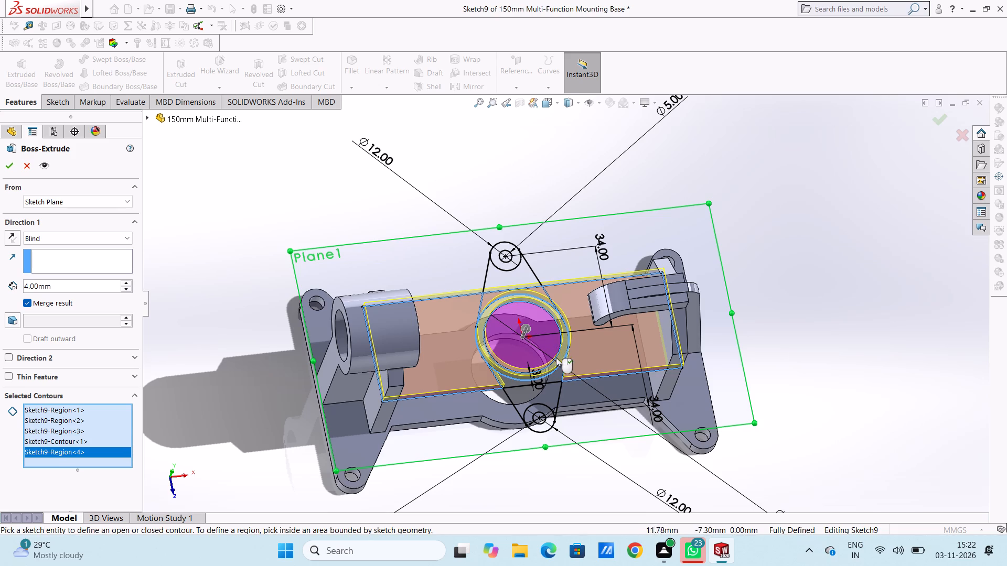
click(554, 375)
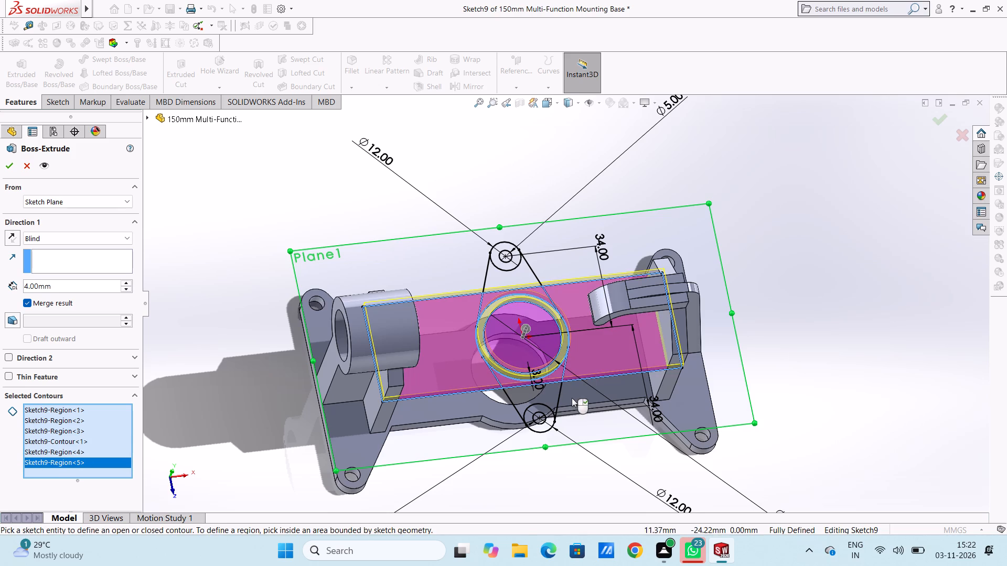
middle_drag(594, 409, 614, 272)
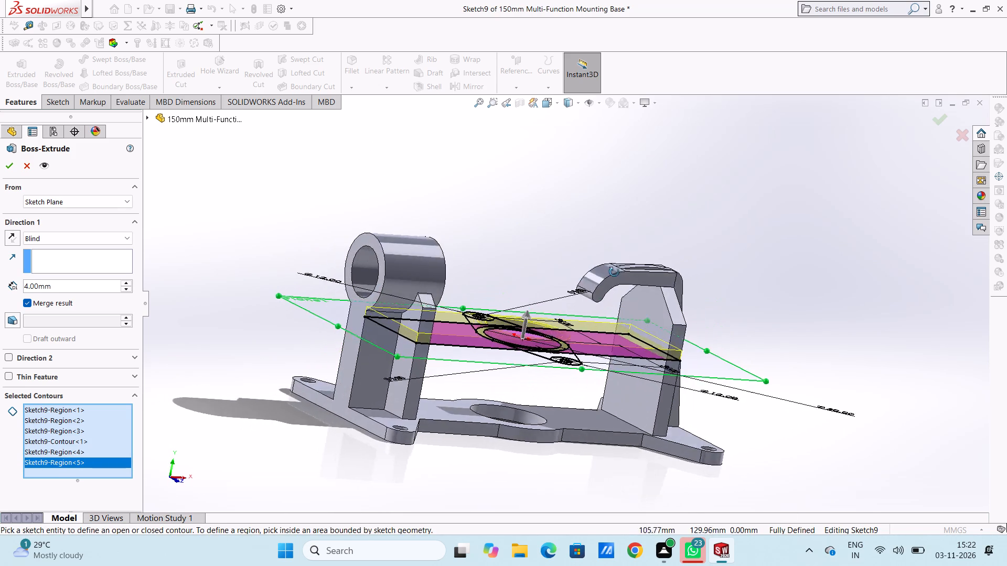
middle_drag(614, 272, 590, 284)
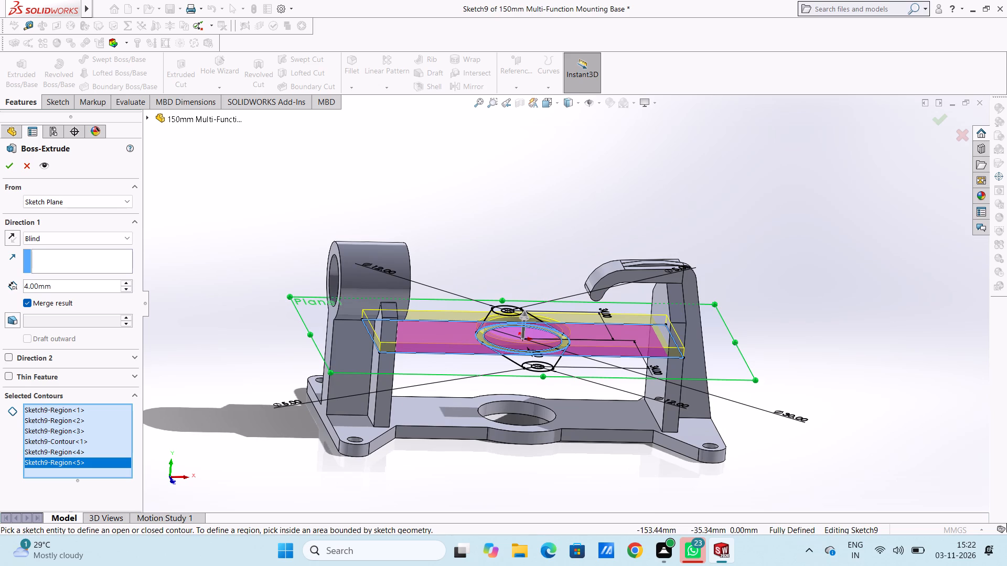
double_click(57, 286)
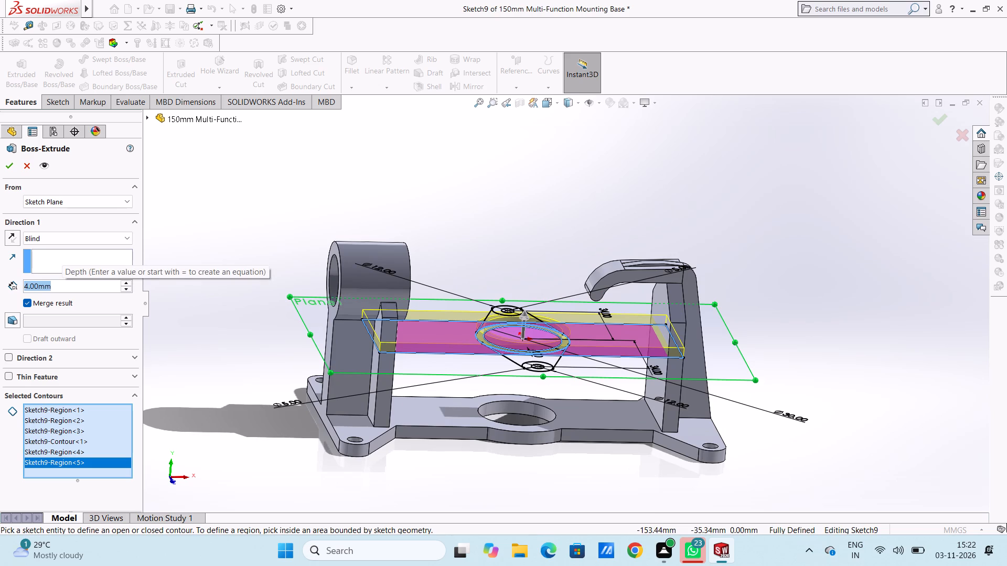
key(5)
key(Return)
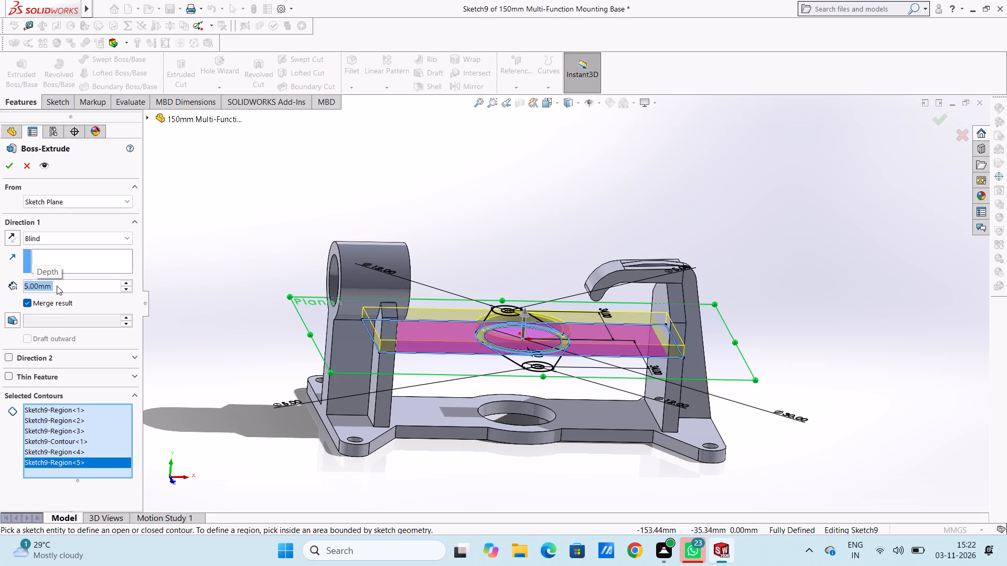
middle_drag(211, 257, 256, 211)
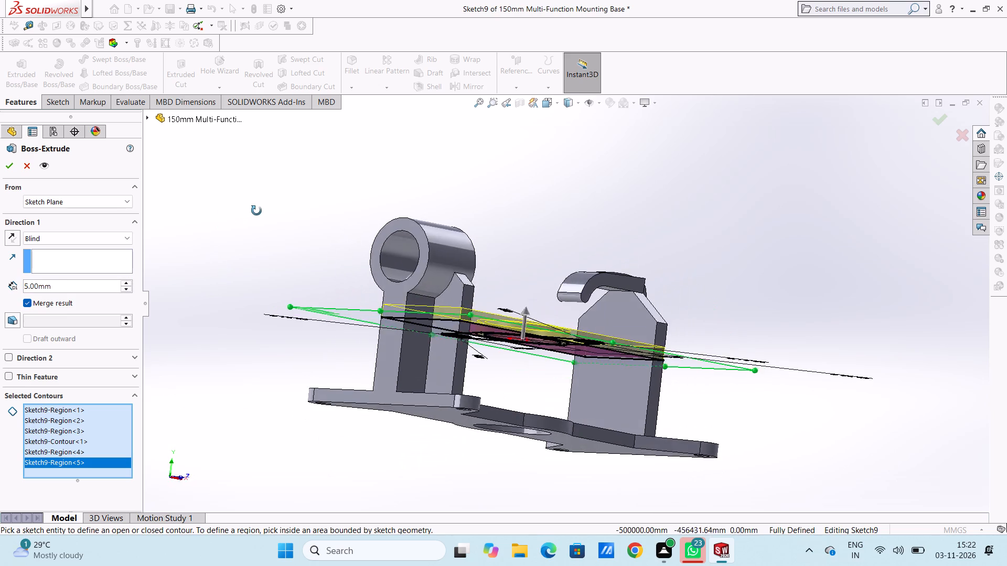
middle_drag(256, 211, 252, 225)
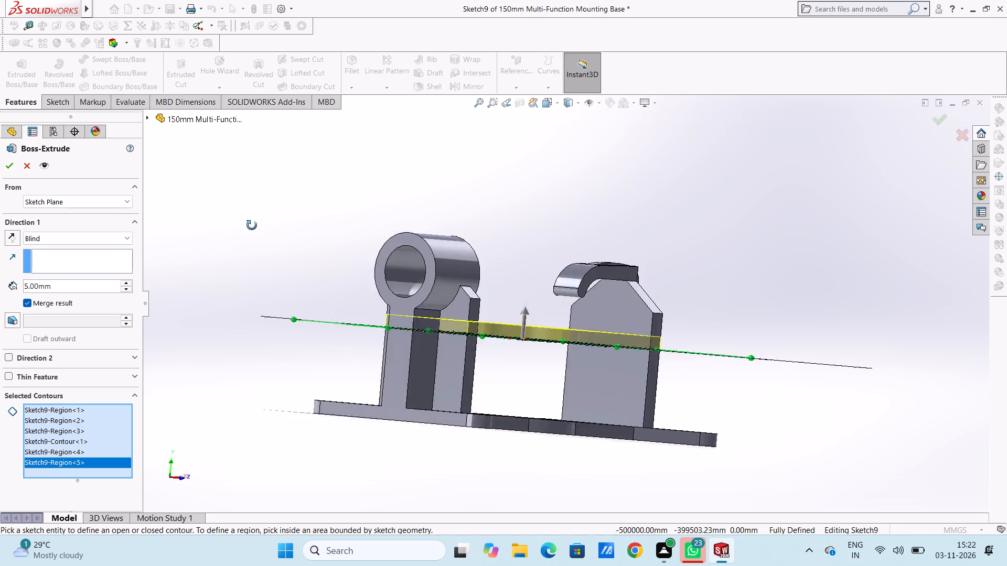
middle_drag(252, 225, 244, 244)
click(6, 172)
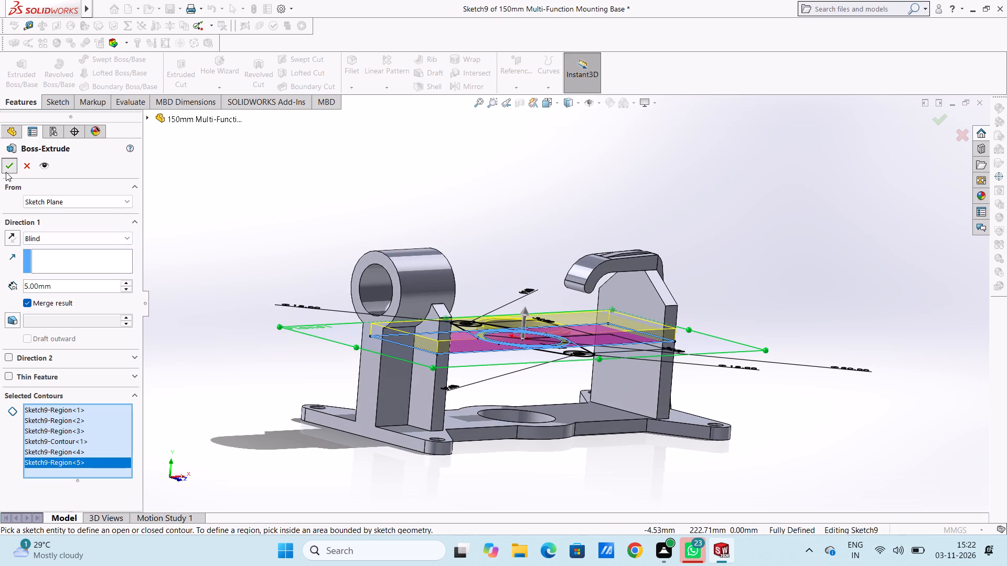
Hide Plane1, the reference plane 35 mm above the base.
click(212, 212)
middle_drag(252, 215, 232, 239)
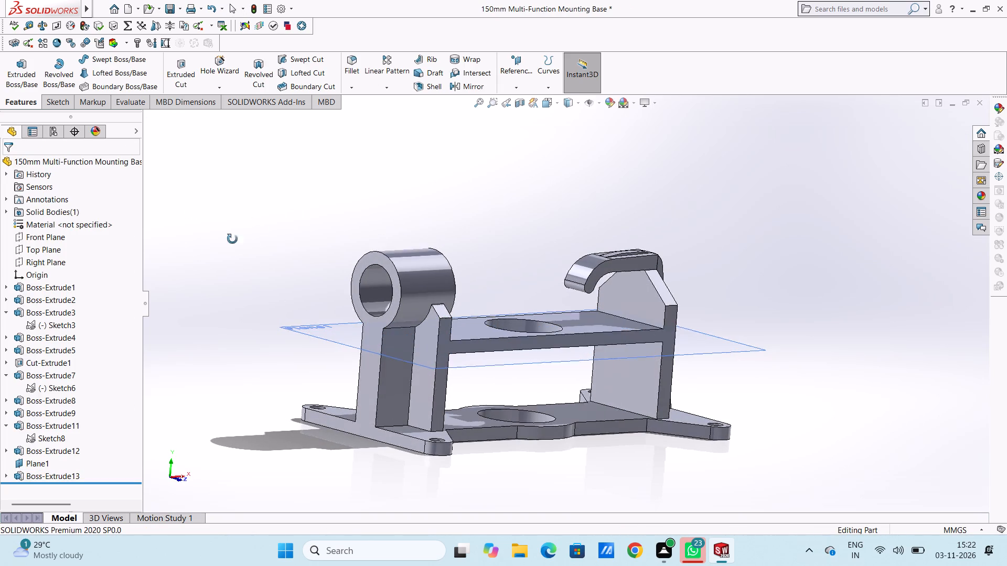
middle_drag(232, 239, 227, 210)
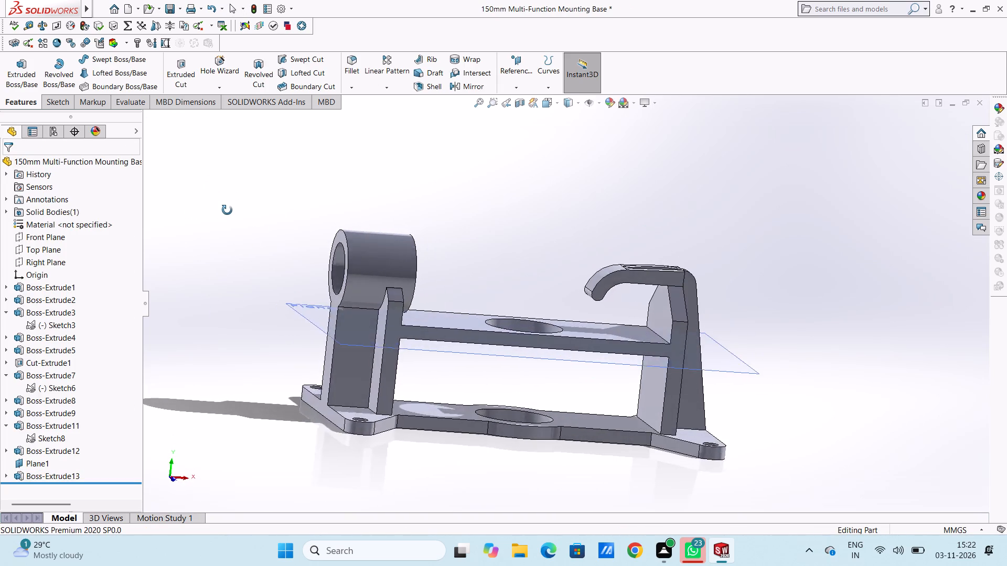
middle_drag(227, 210, 220, 211)
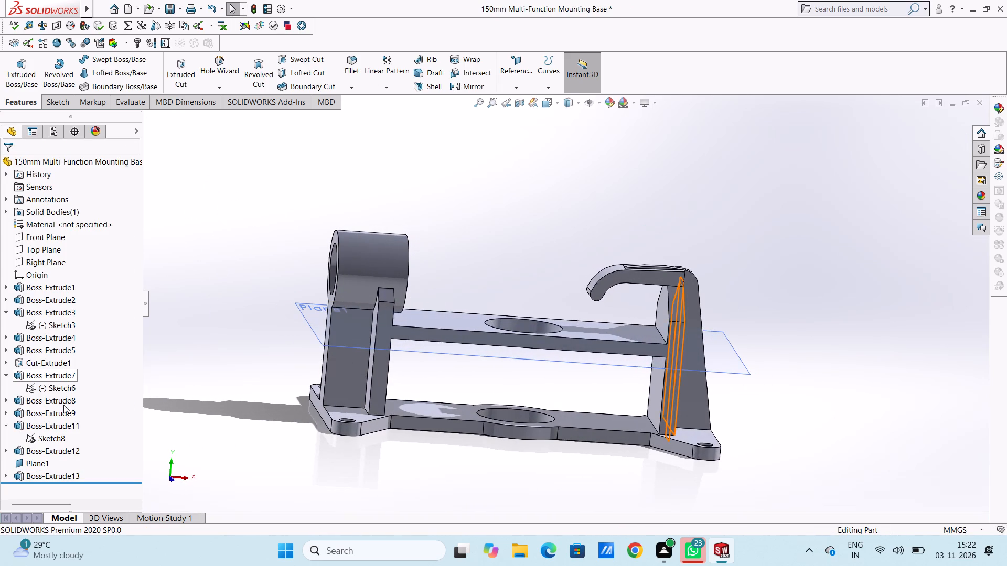
scroll(50, 437, down, 4)
scroll(50, 425, up, 4)
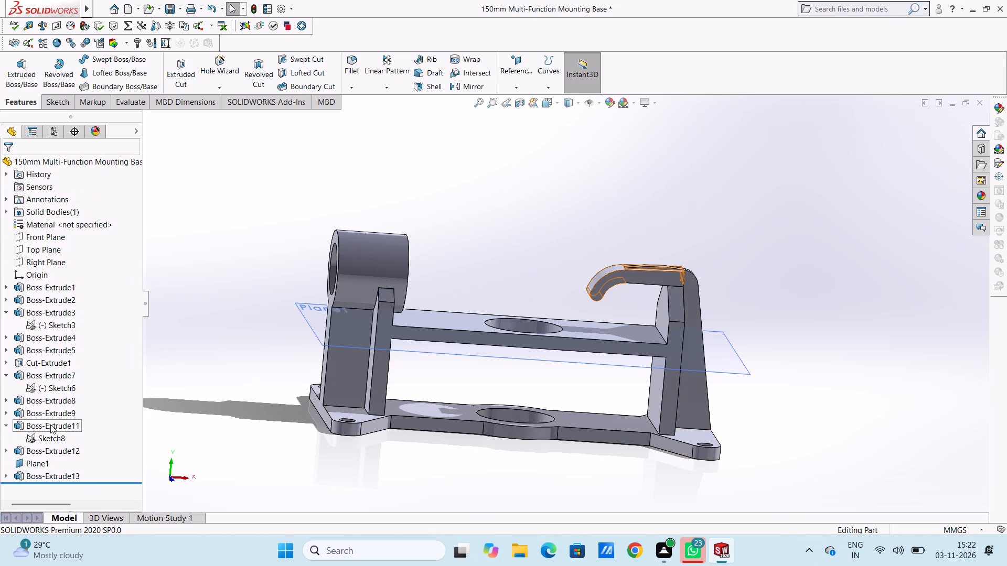
click(45, 467)
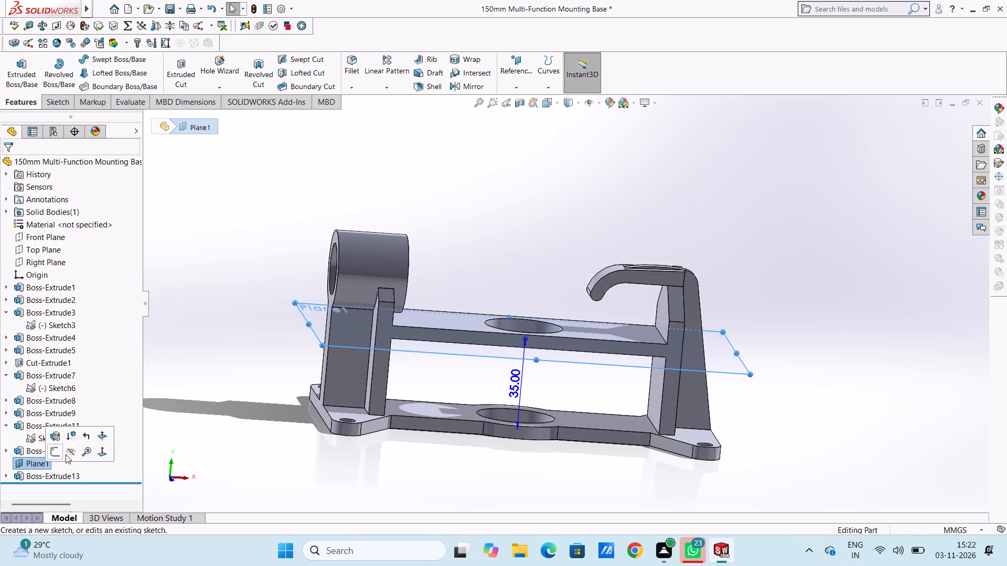
click(67, 453)
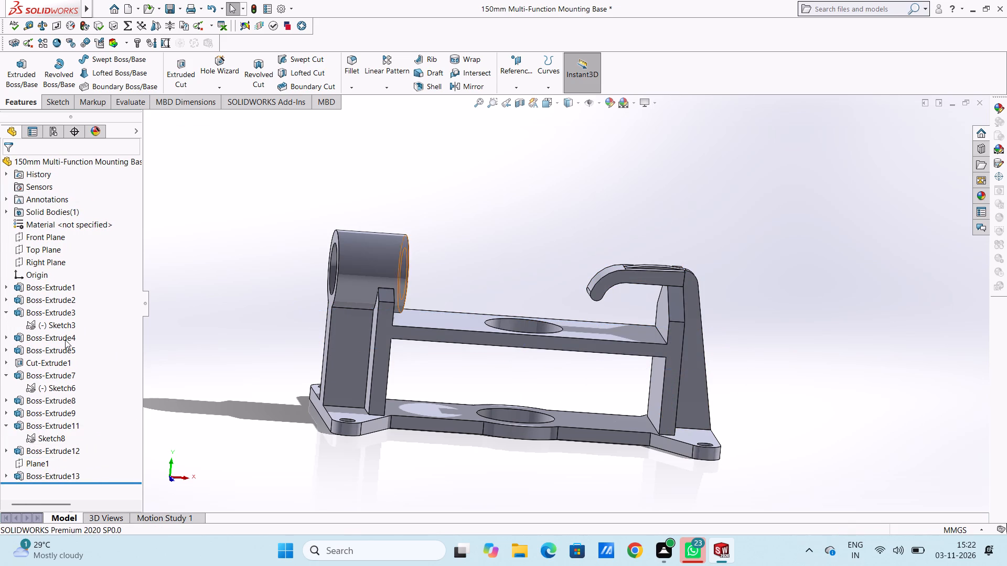
Extrude Sketch9's central ring, both tapered arms and both 12 mm bosses 8 mm upward with merged result, leaving the central and 5 mm holes open.
click(4, 473)
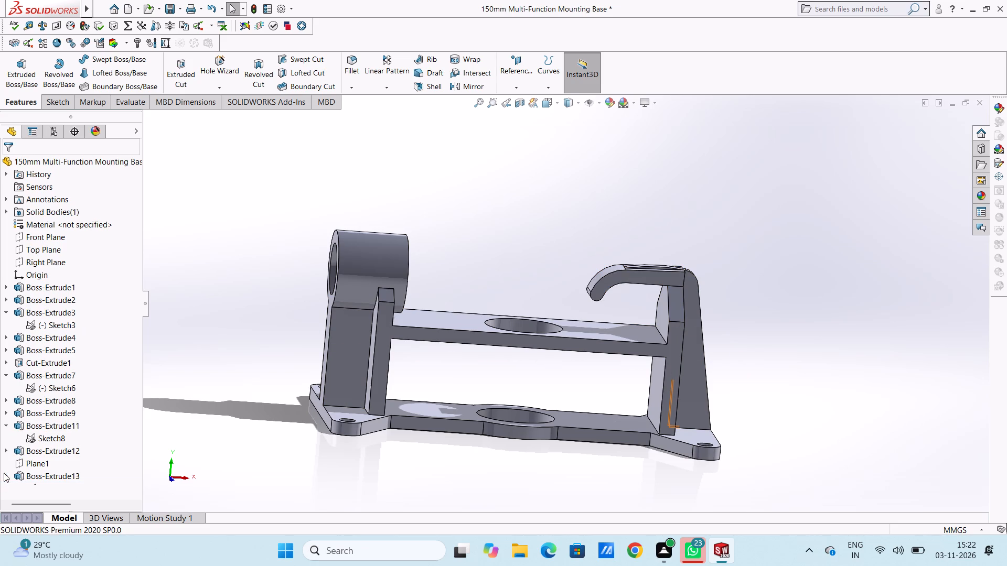
click(39, 487)
middle_drag(235, 207, 229, 264)
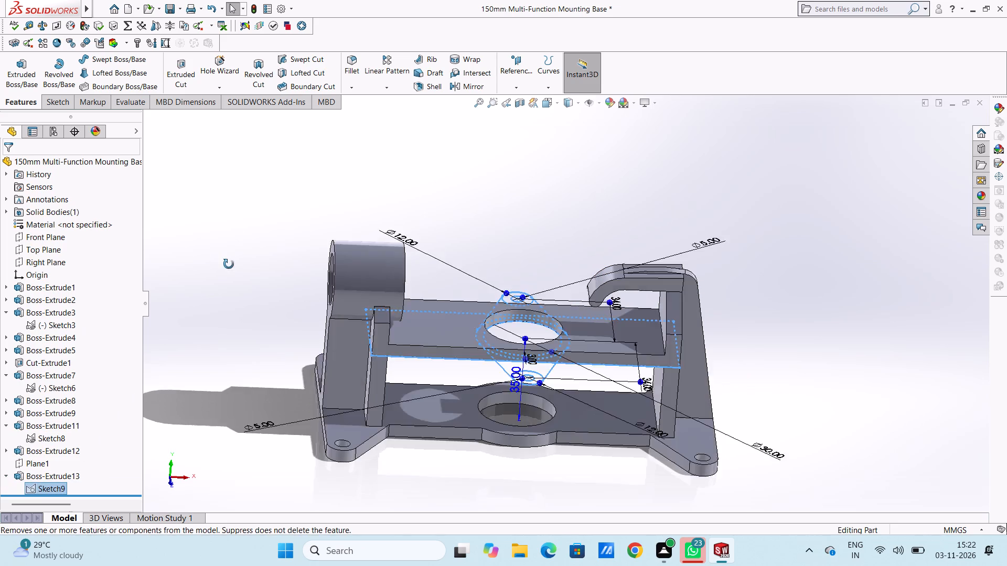
middle_drag(229, 264, 228, 271)
click(24, 66)
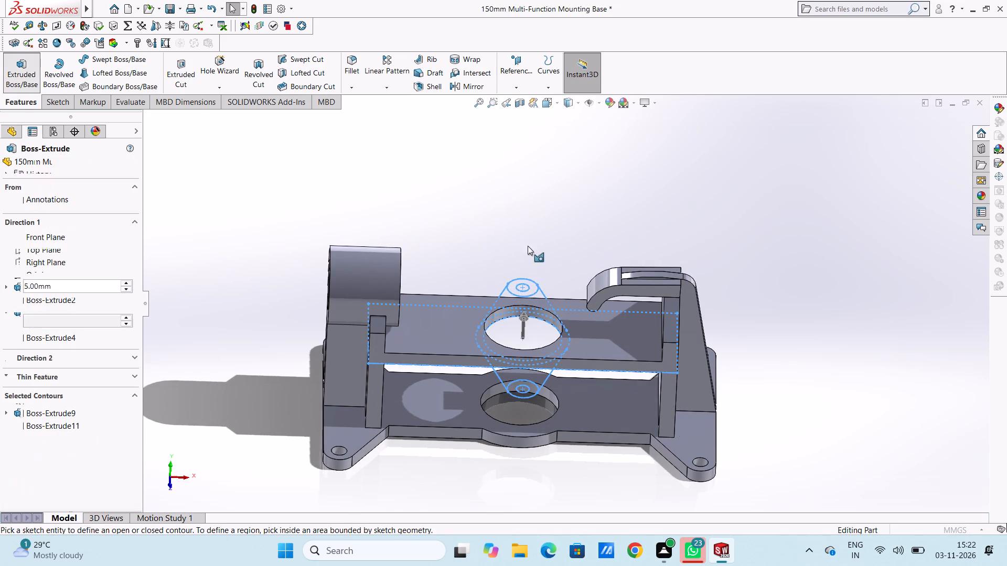
scroll(533, 271, down, 5)
click(532, 318)
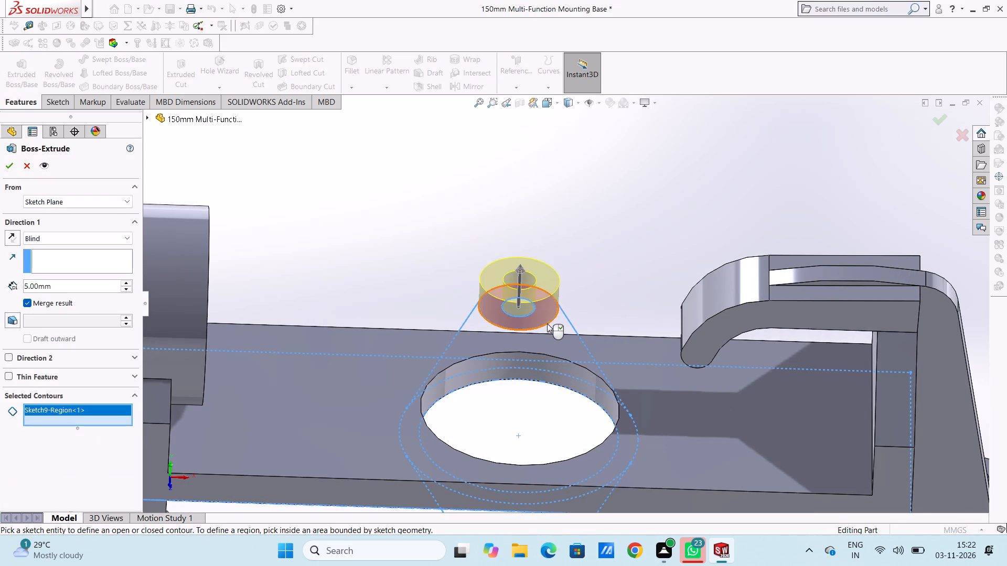
click(555, 327)
click(558, 344)
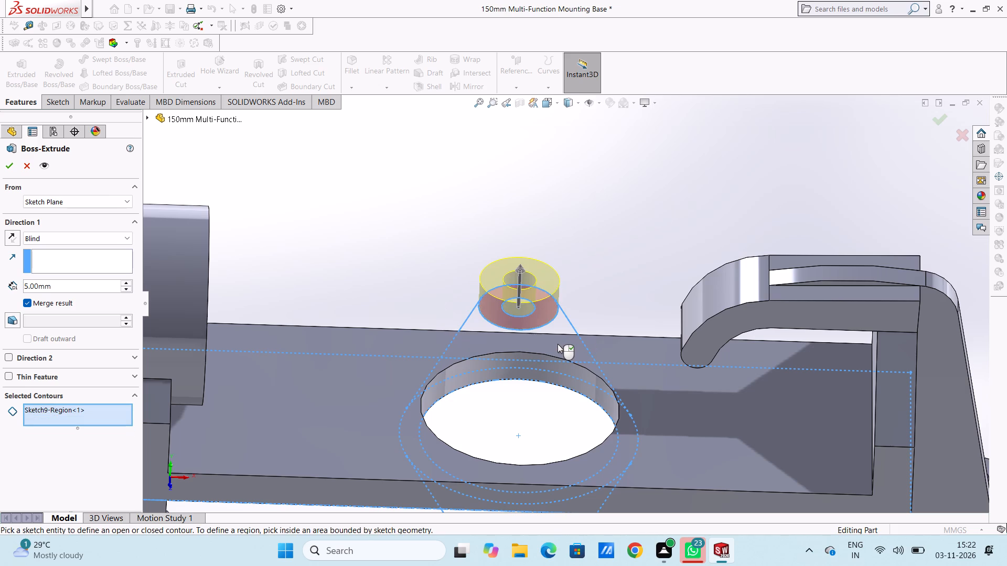
click(558, 344)
scroll(558, 344, up, 4)
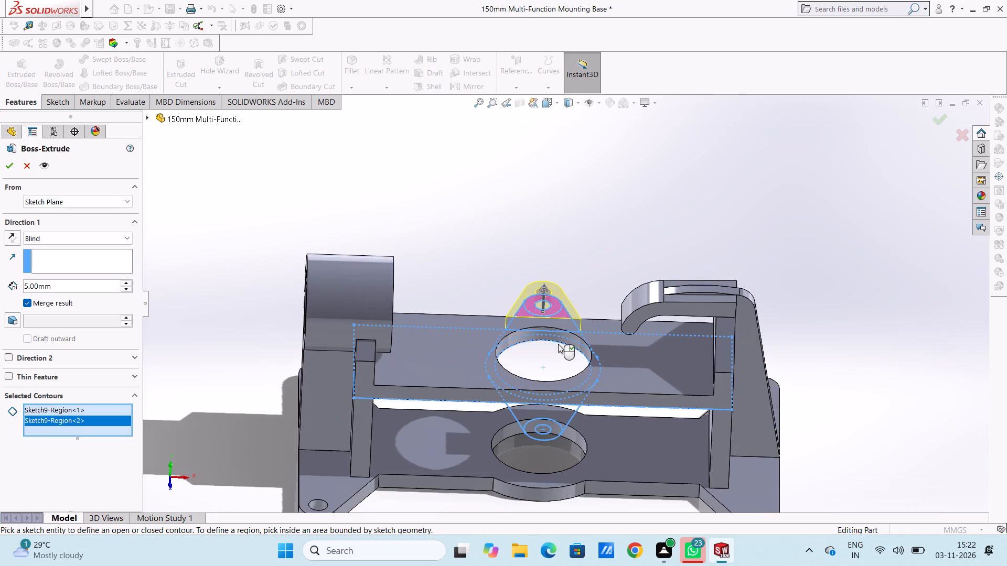
middle_drag(559, 344, 558, 407)
scroll(548, 408, down, 4)
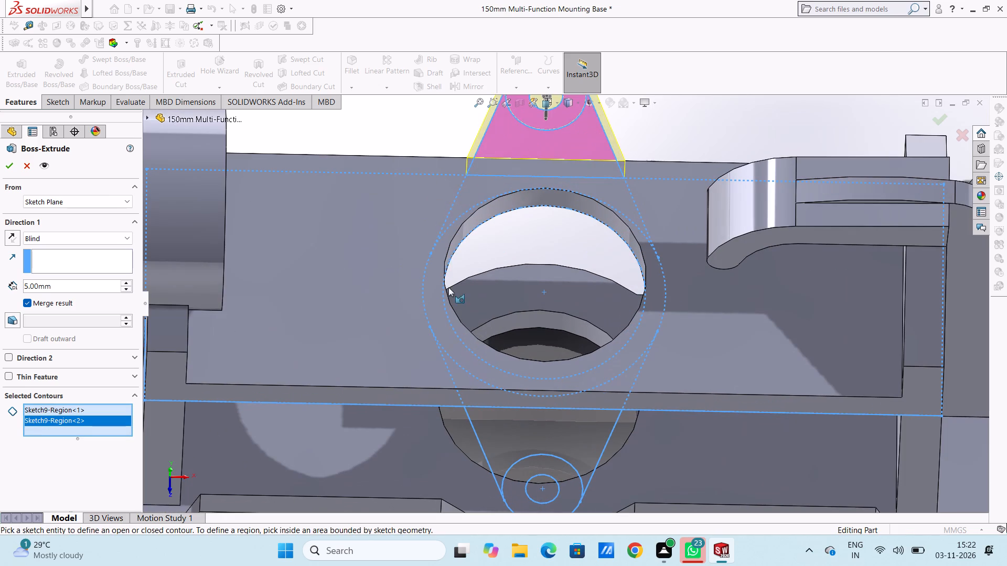
click(439, 265)
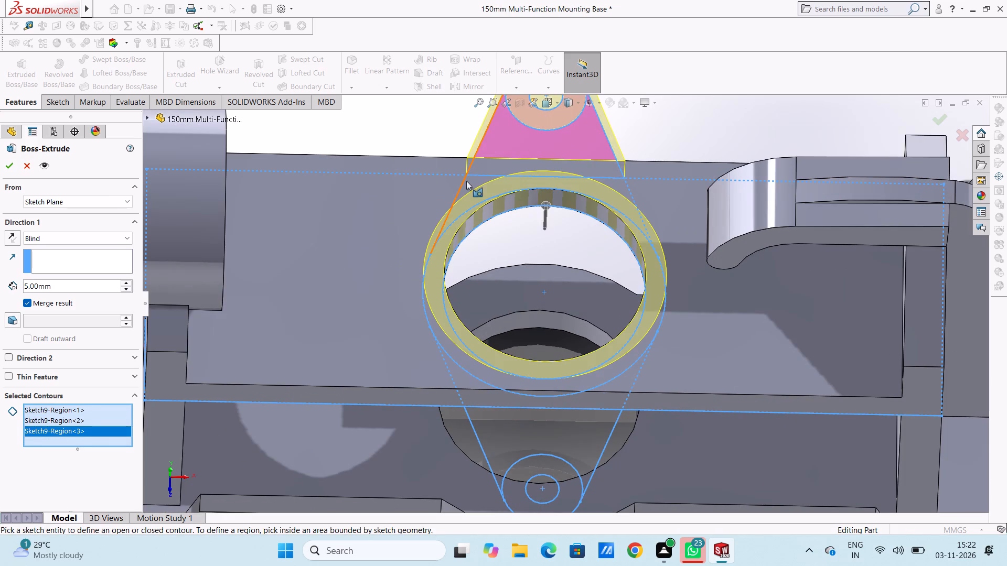
middle_drag(501, 190, 501, 202)
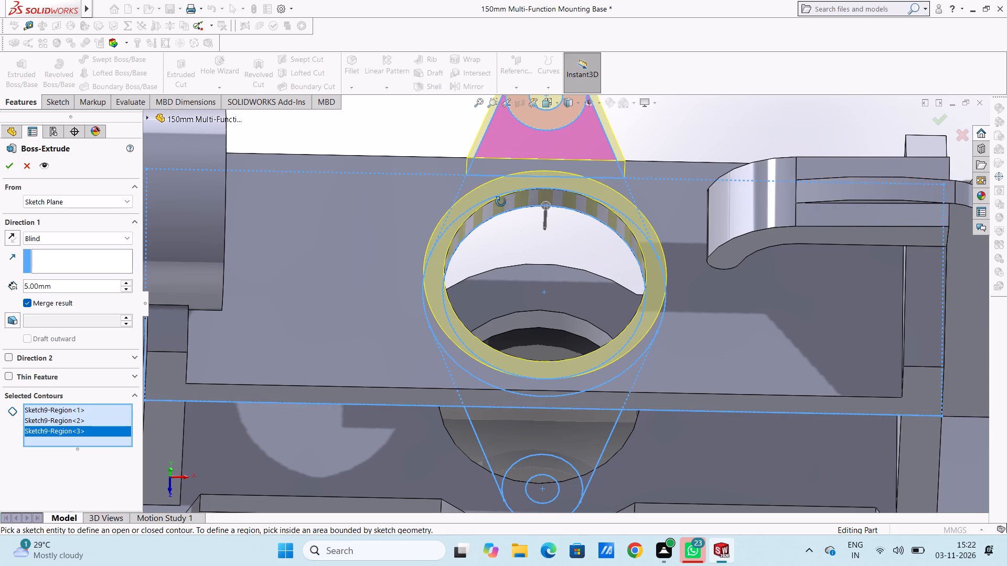
middle_drag(501, 202, 500, 260)
click(473, 189)
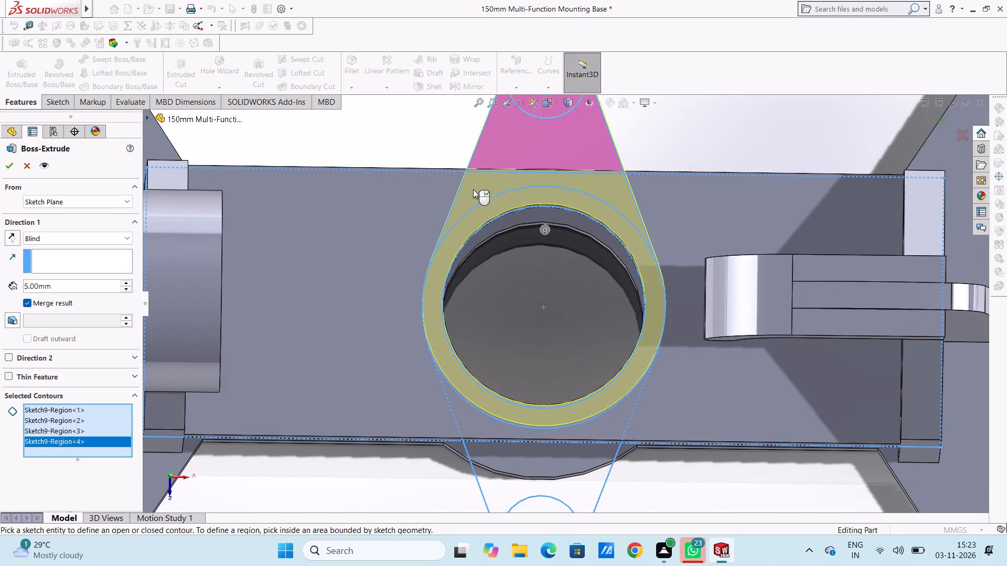
click(485, 423)
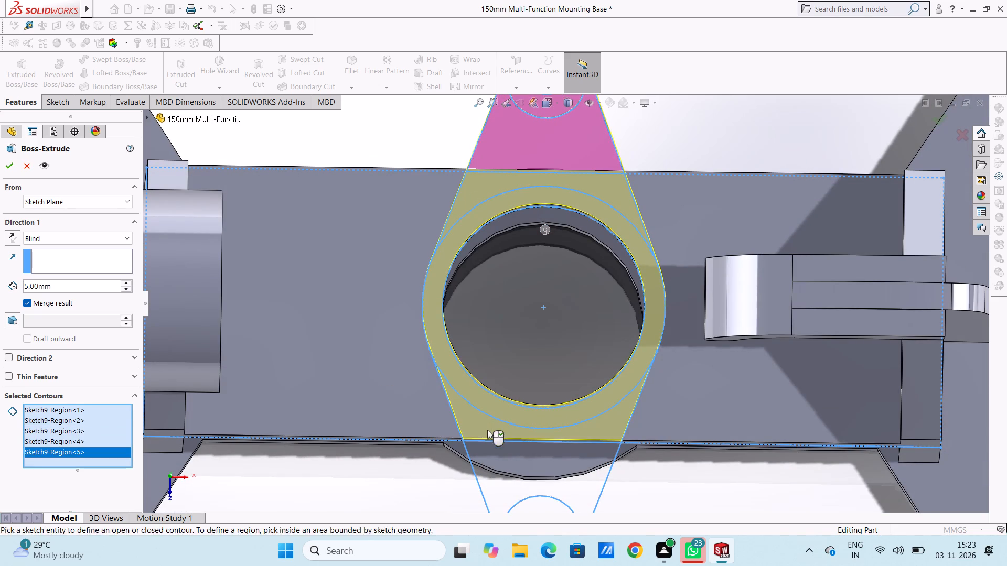
click(499, 453)
scroll(512, 452, down, 1)
scroll(512, 451, up, 5)
scroll(540, 440, down, 5)
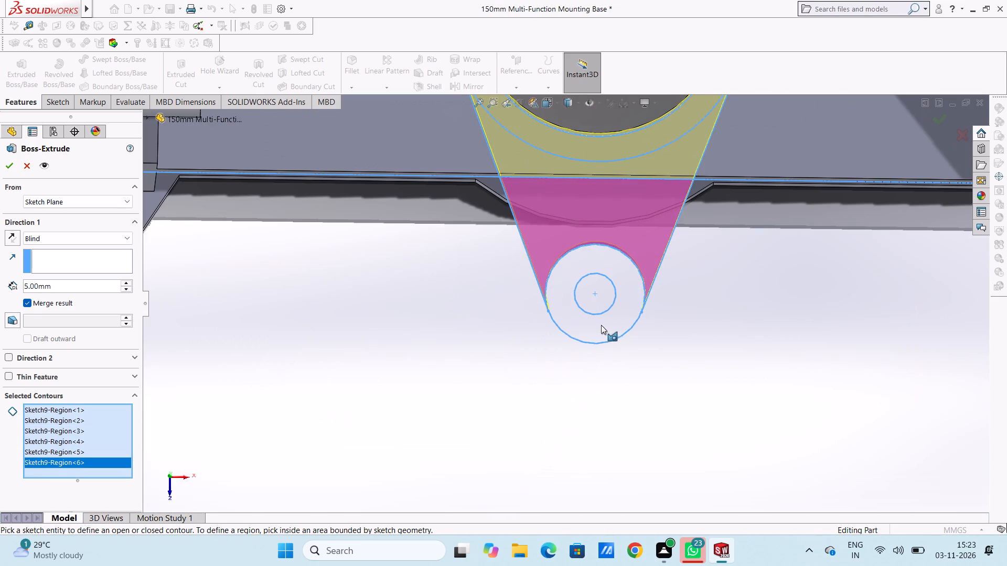
click(605, 327)
scroll(605, 327, up, 11)
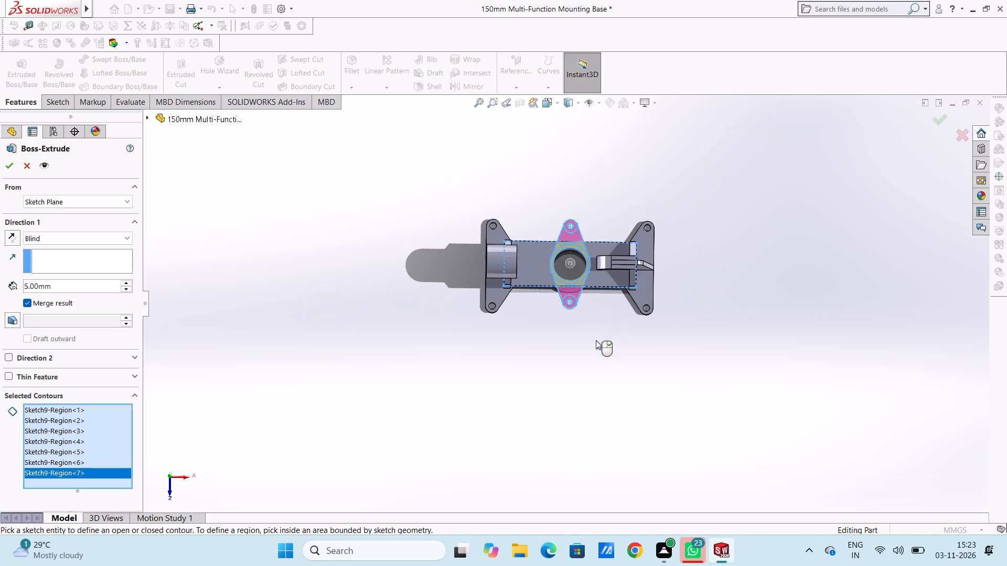
middle_drag(596, 340, 627, 197)
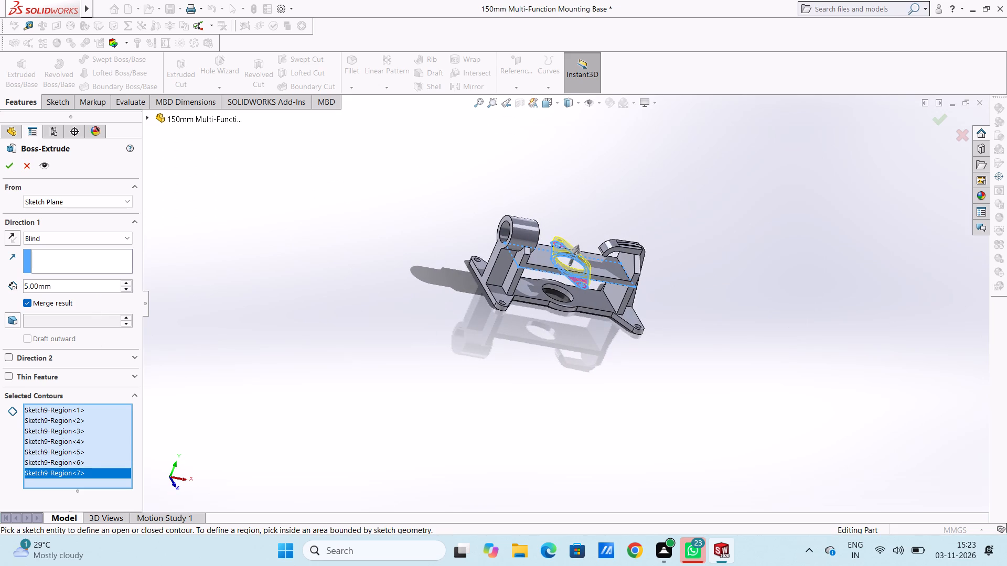
double_click(95, 286)
key(8)
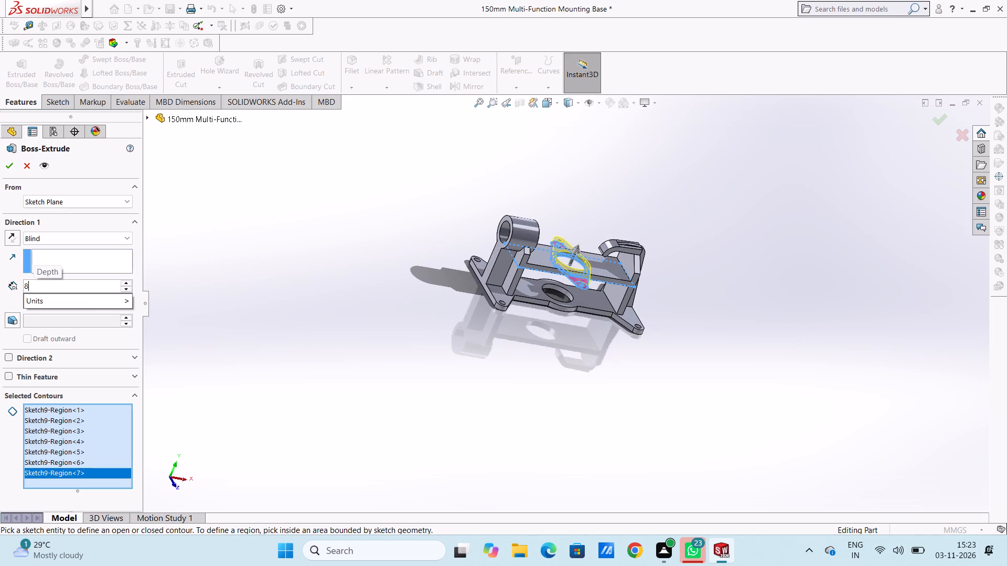
key(Return)
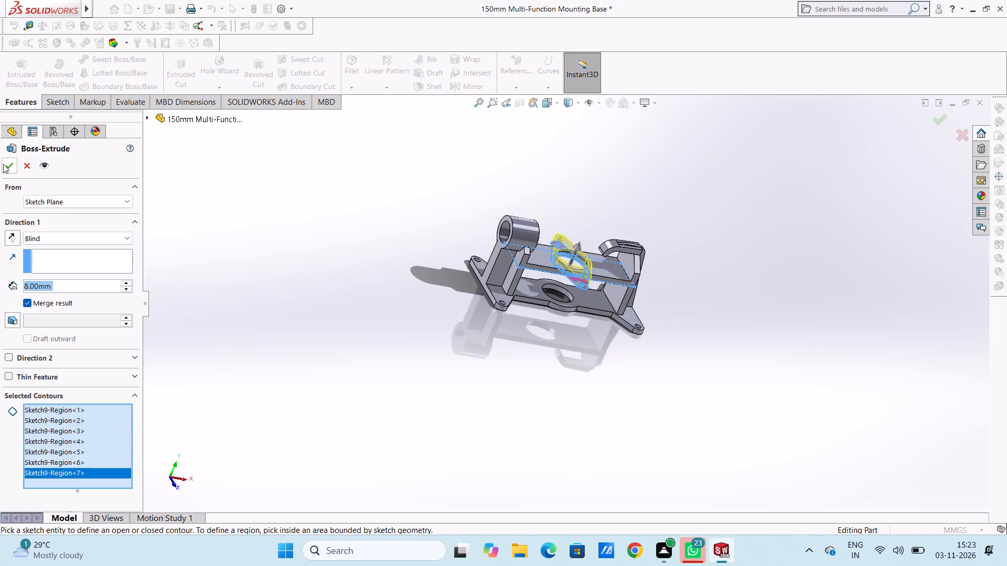
click(9, 167)
Examine the raised plate, its flange and the two uprights from several sides.
click(322, 280)
middle_drag(323, 280, 324, 271)
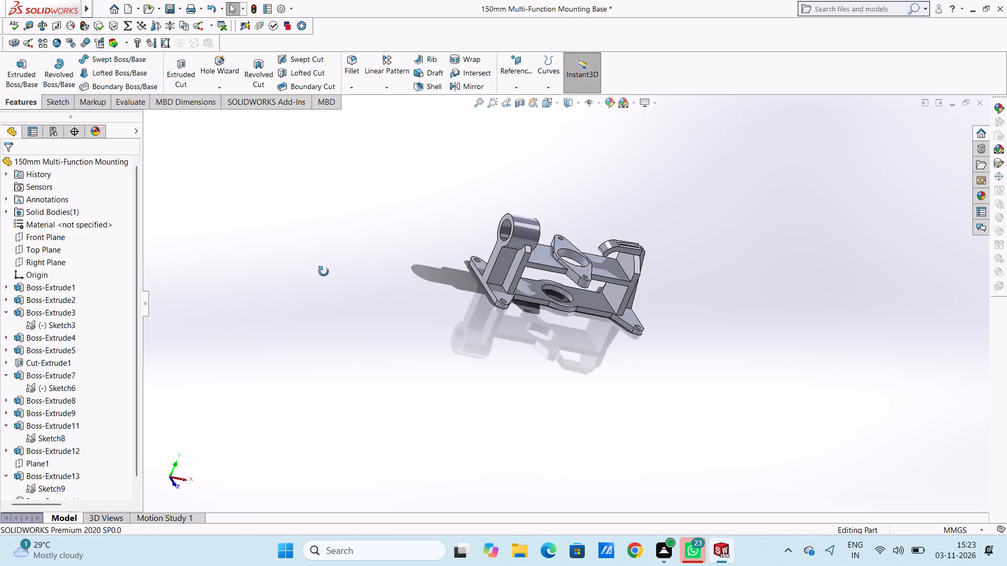
middle_drag(324, 271, 318, 364)
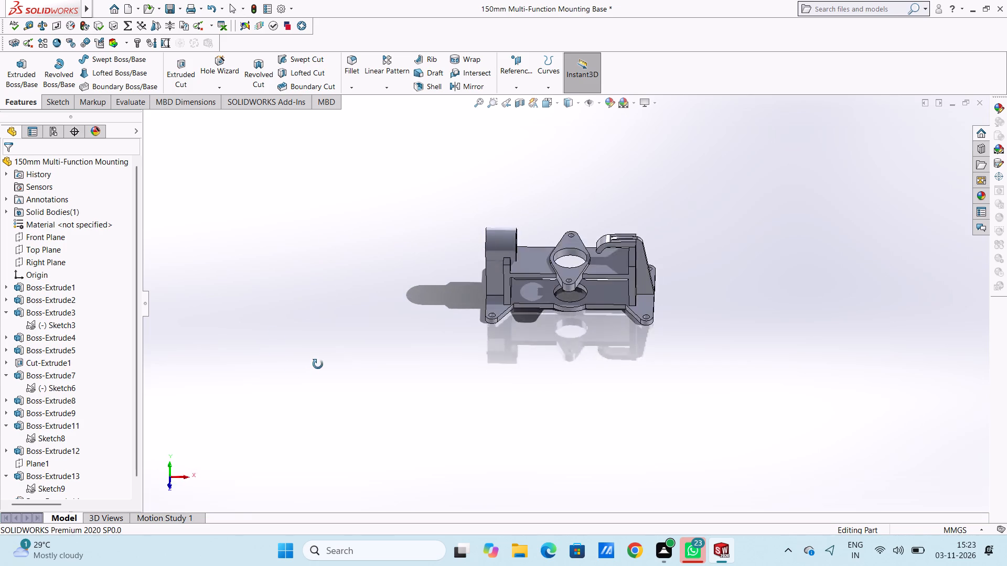
middle_drag(318, 364, 359, 336)
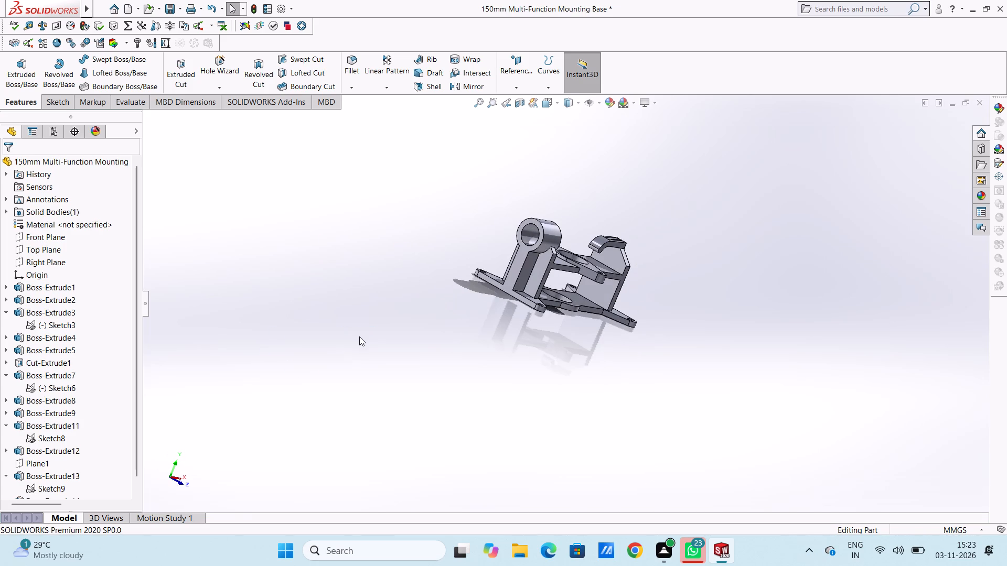
key(ctrl+7)
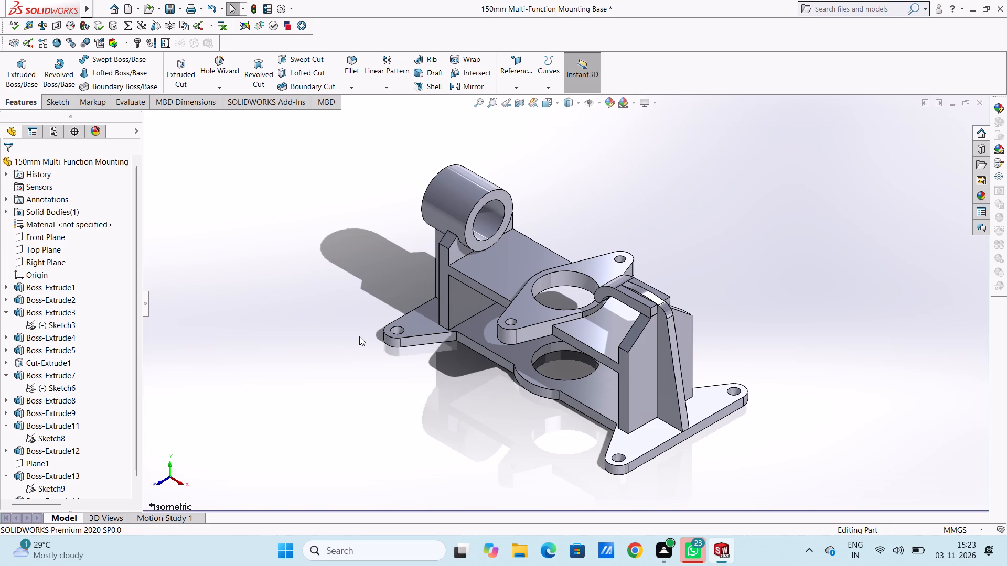
middle_drag(427, 313, 405, 237)
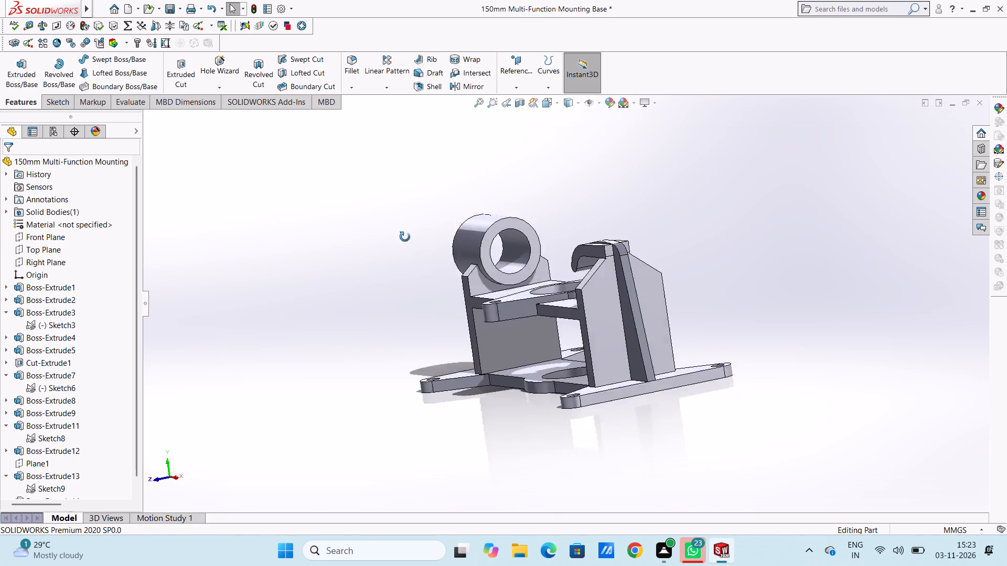
middle_drag(405, 237, 738, 284)
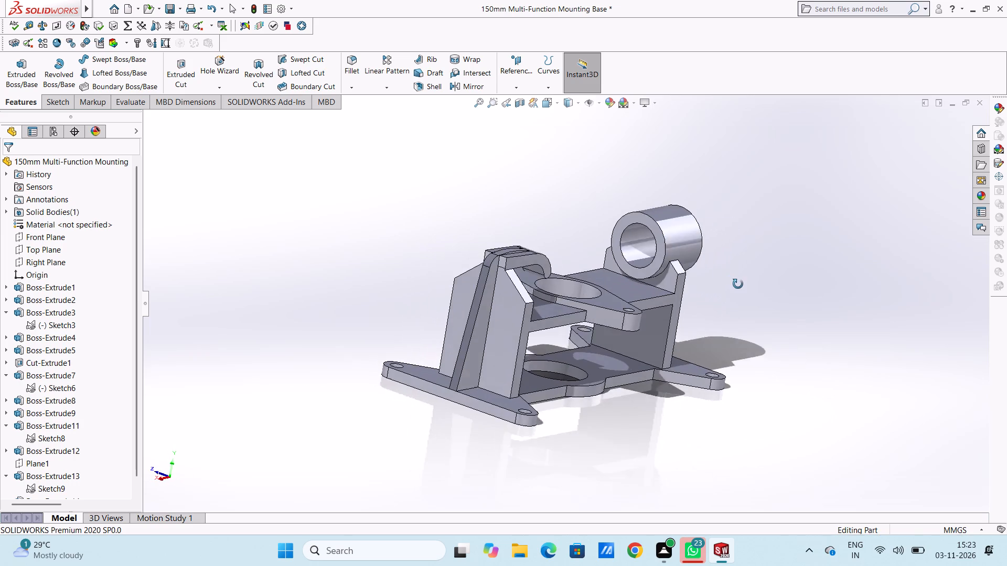
middle_drag(738, 284, 525, 342)
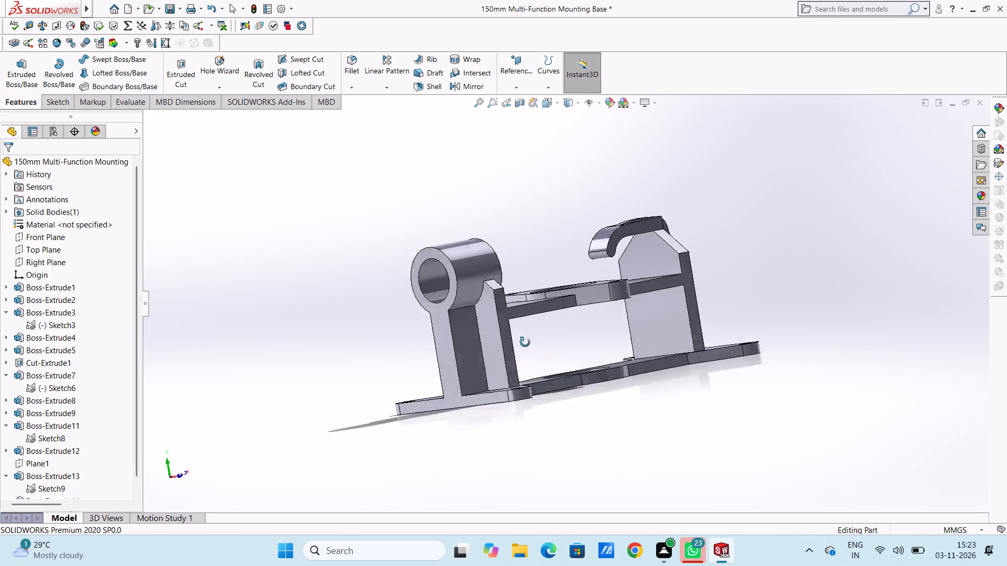
middle_drag(525, 342, 599, 320)
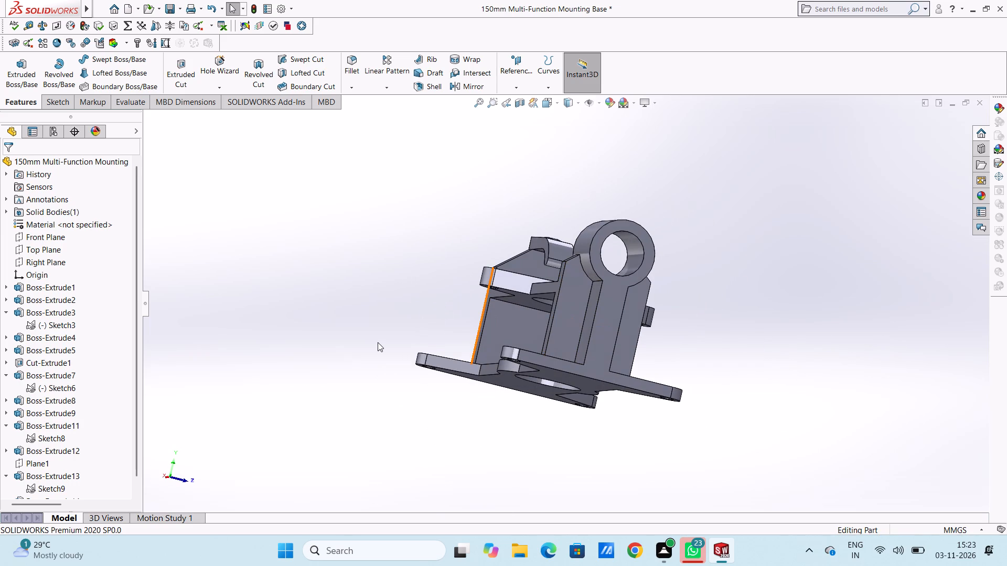
On the tube-side upright's outer stem face, sketch concentric 3 mm and 7 mm radius circles about 13 mm left of and 31 mm above the origin.
key(ctrl+3)
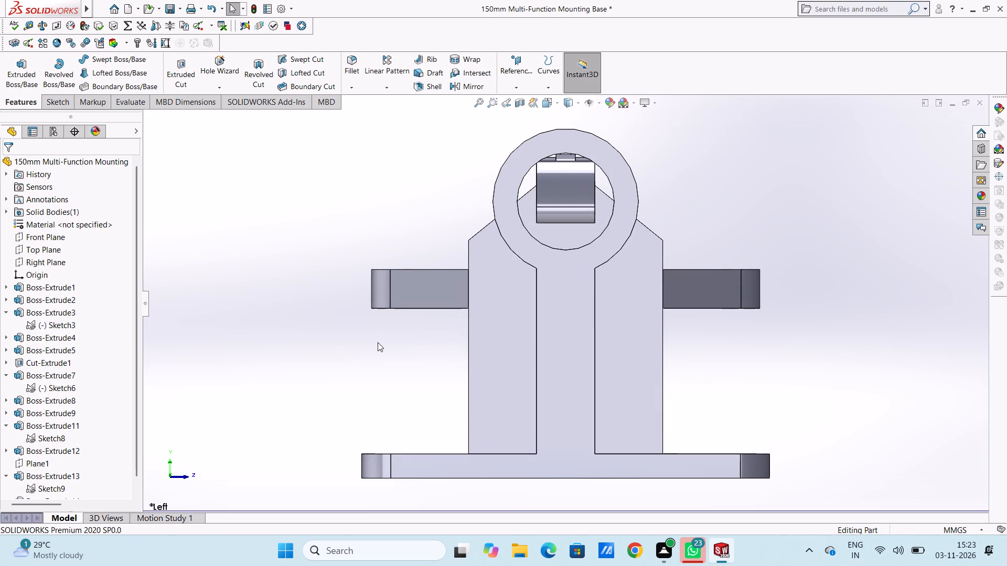
scroll(517, 308, up, 5)
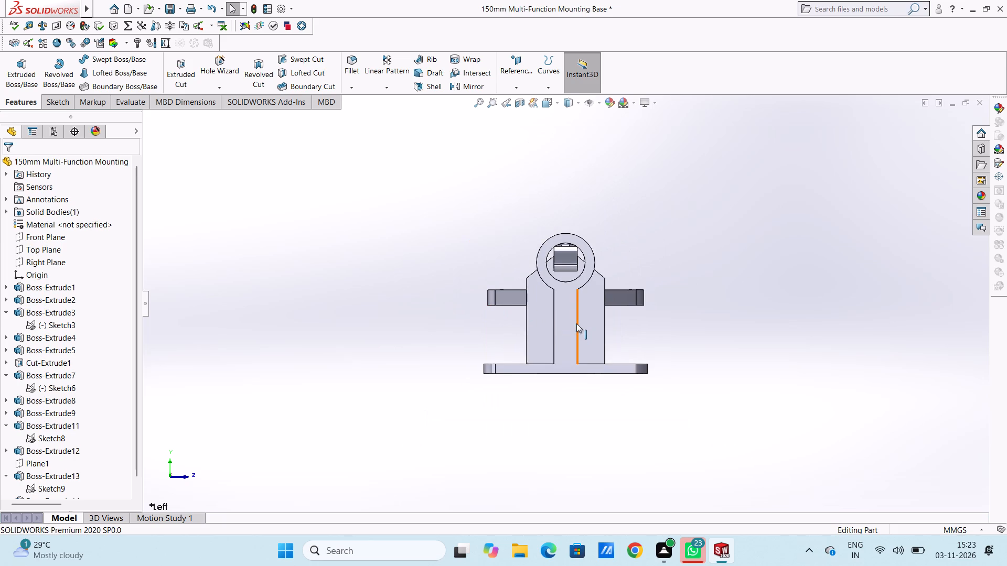
click(569, 323)
click(613, 293)
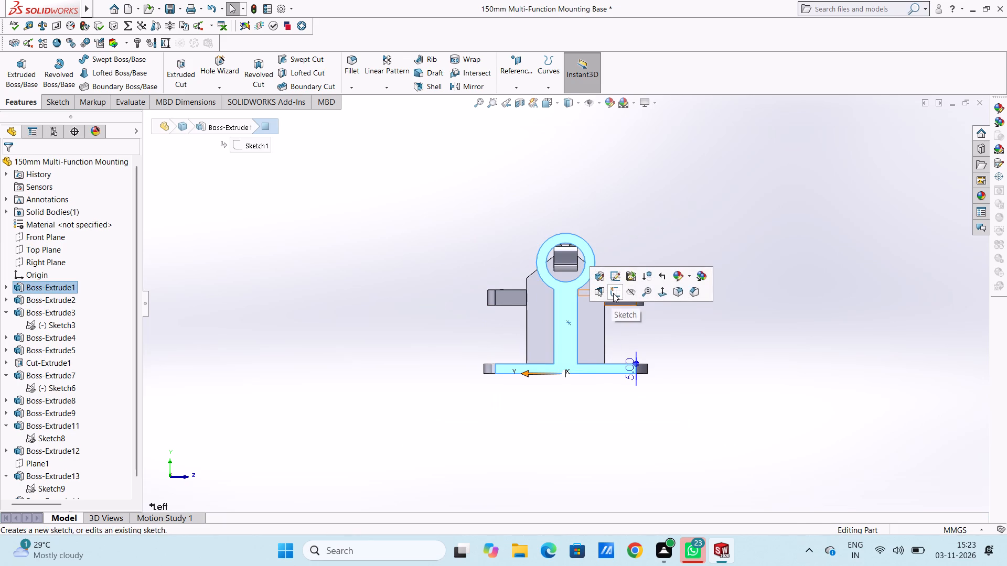
click(636, 224)
scroll(582, 342, down, 3)
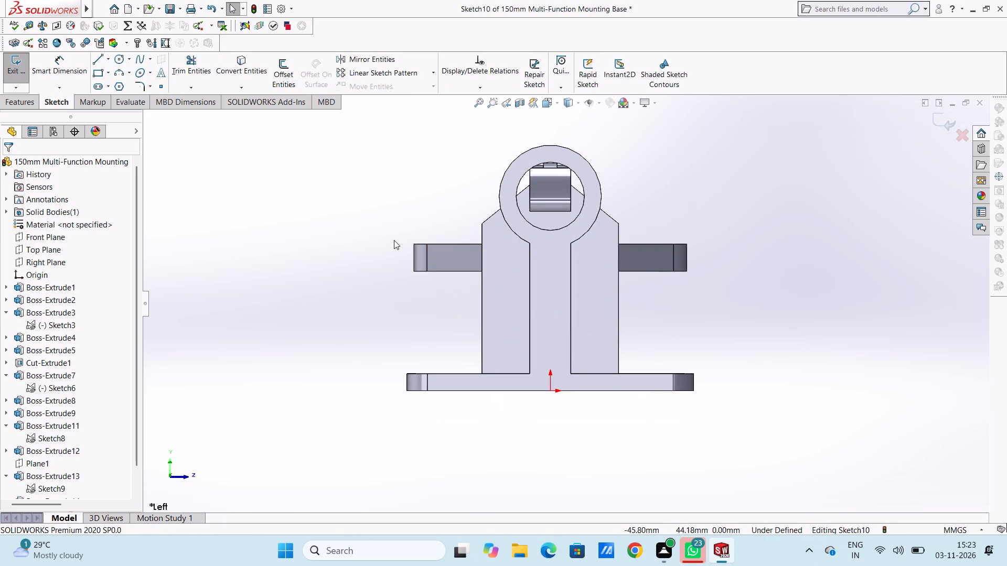
click(115, 58)
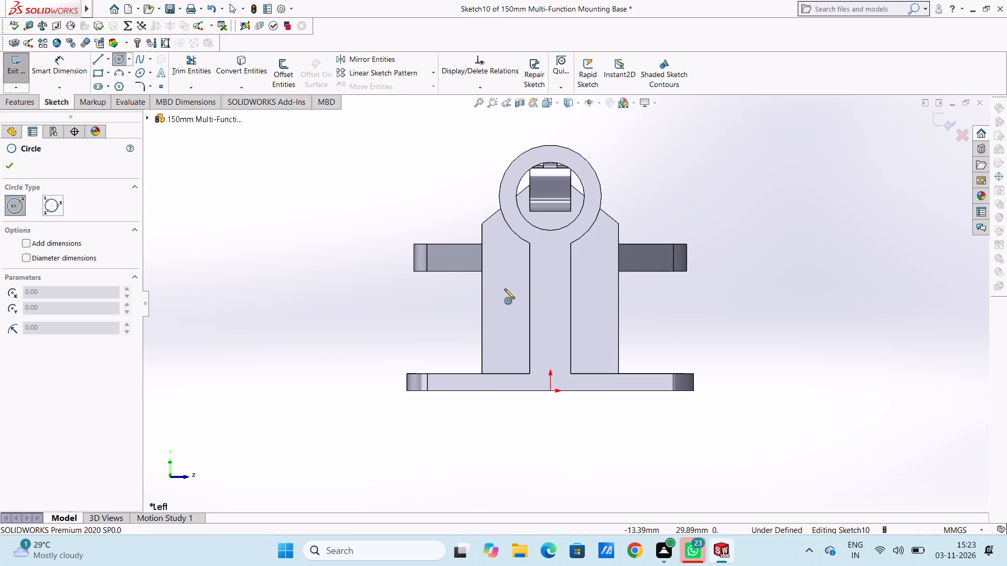
click(507, 286)
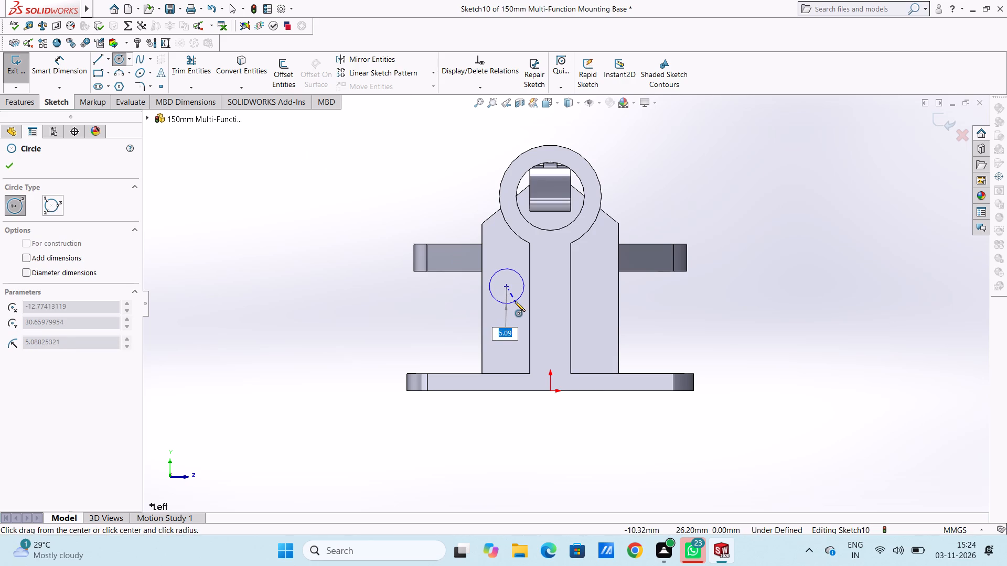
key(3)
key(Return)
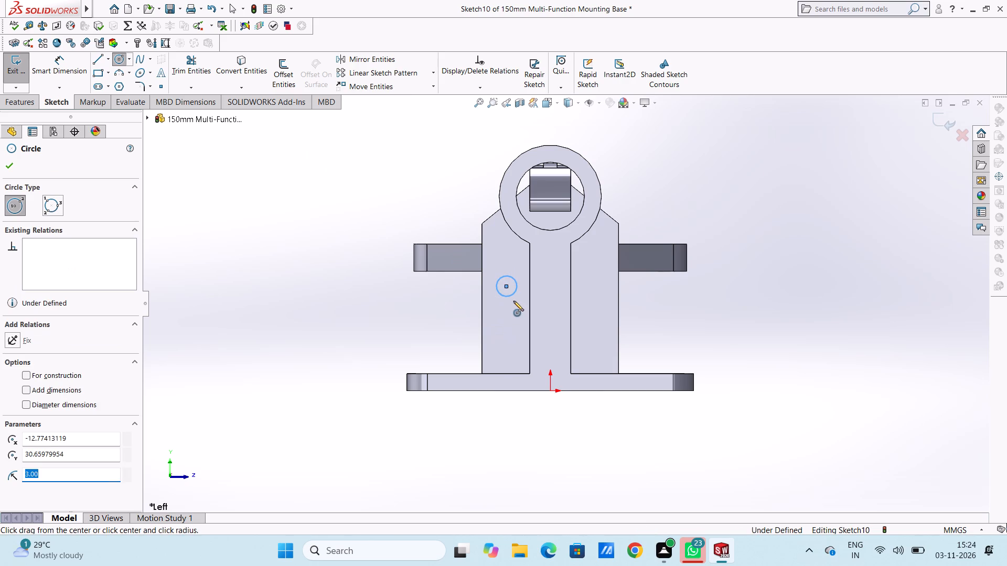
click(506, 284)
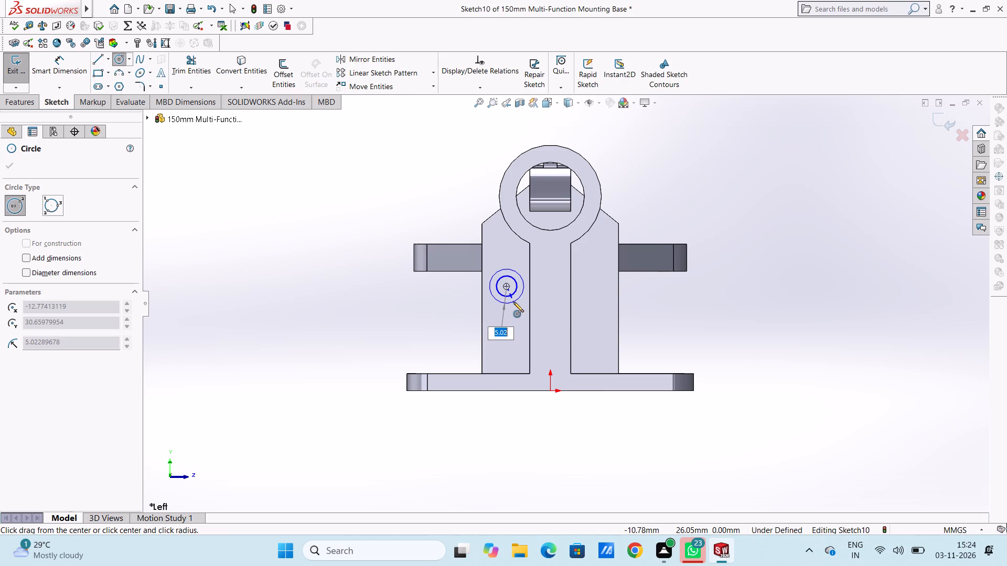
key(7)
key(Return)
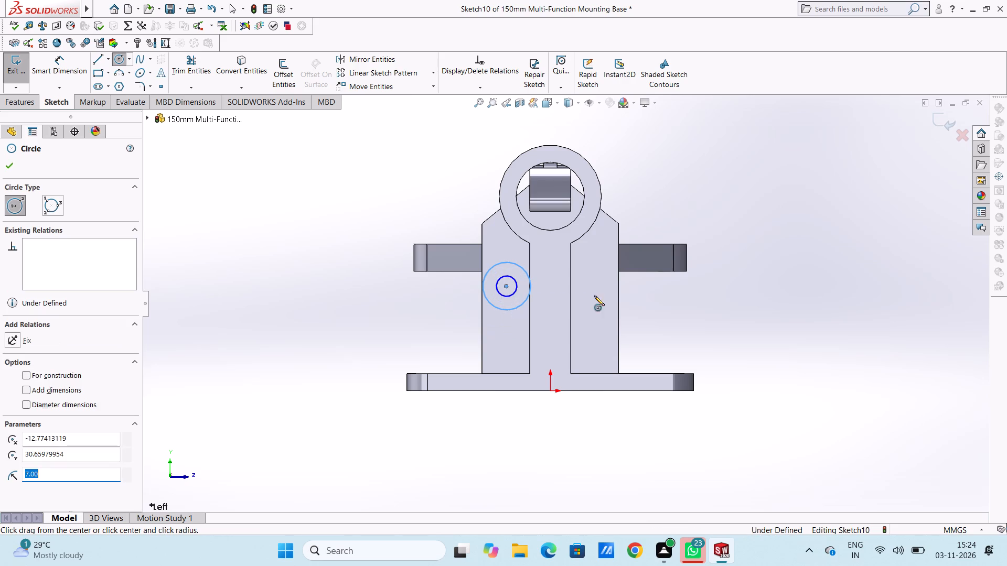
Sketch a second concentric pair of 3 mm and 7 mm radius circles at the same height, about 10 mm right of the origin.
click(584, 286)
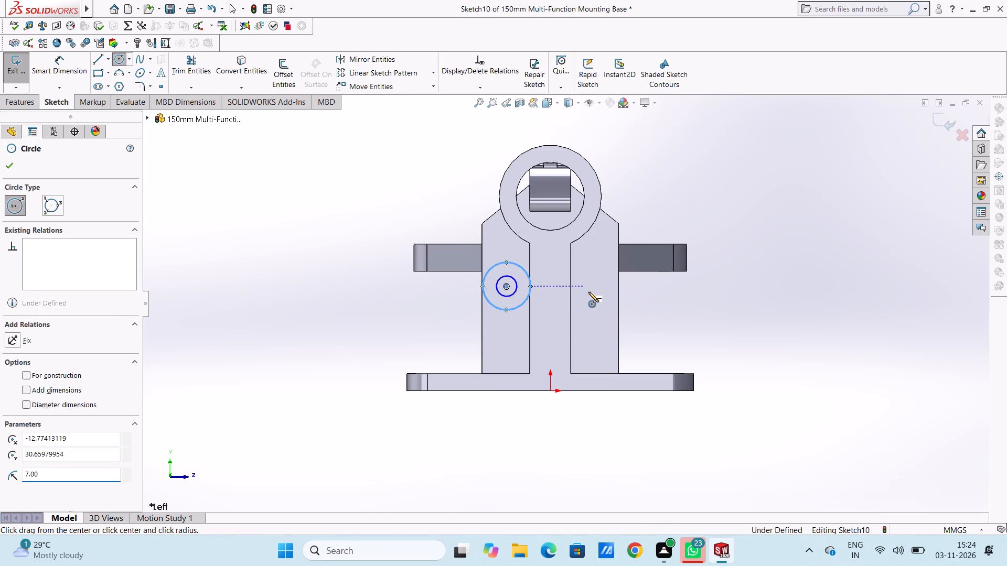
key(3)
key(Return)
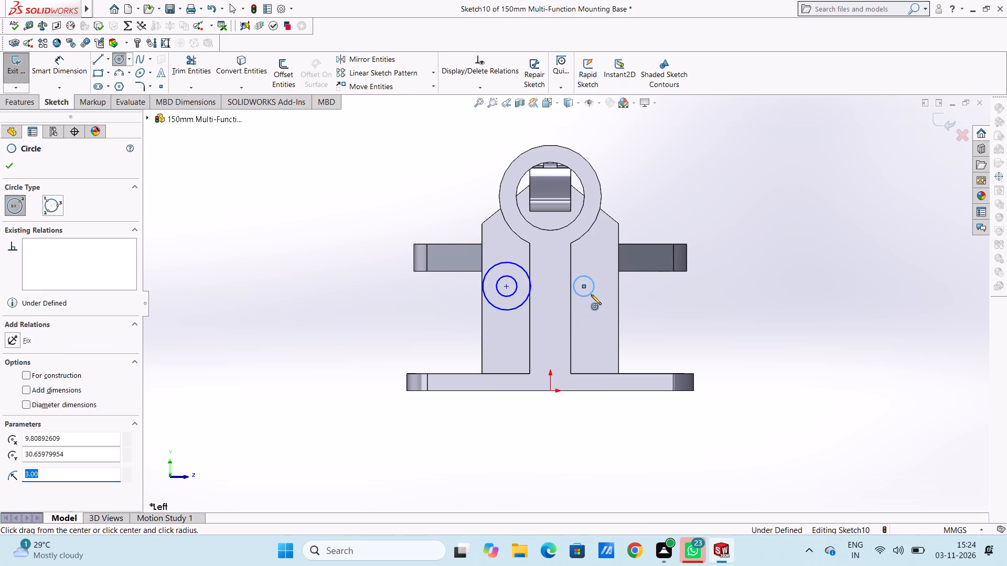
click(584, 286)
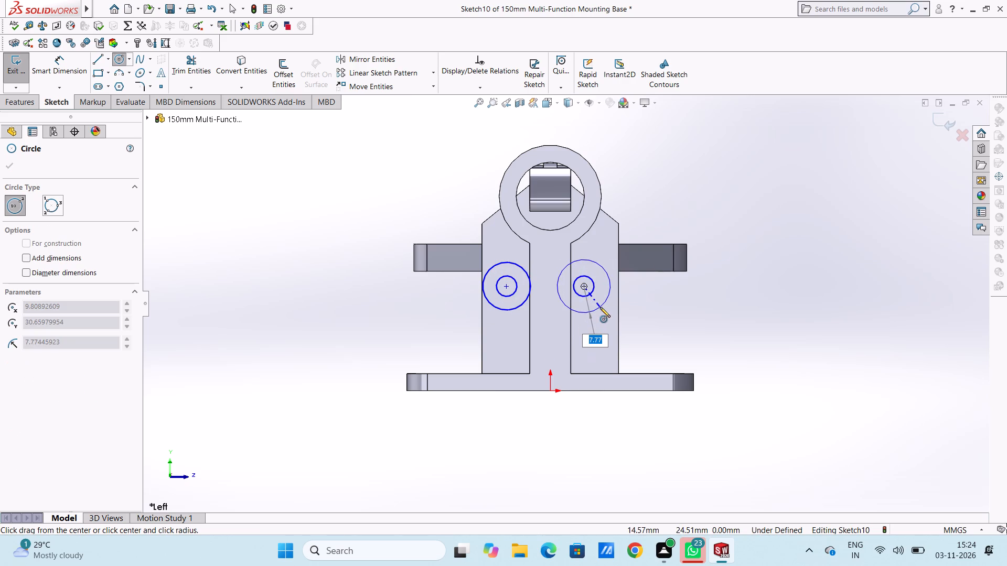
key(7)
key(Return)
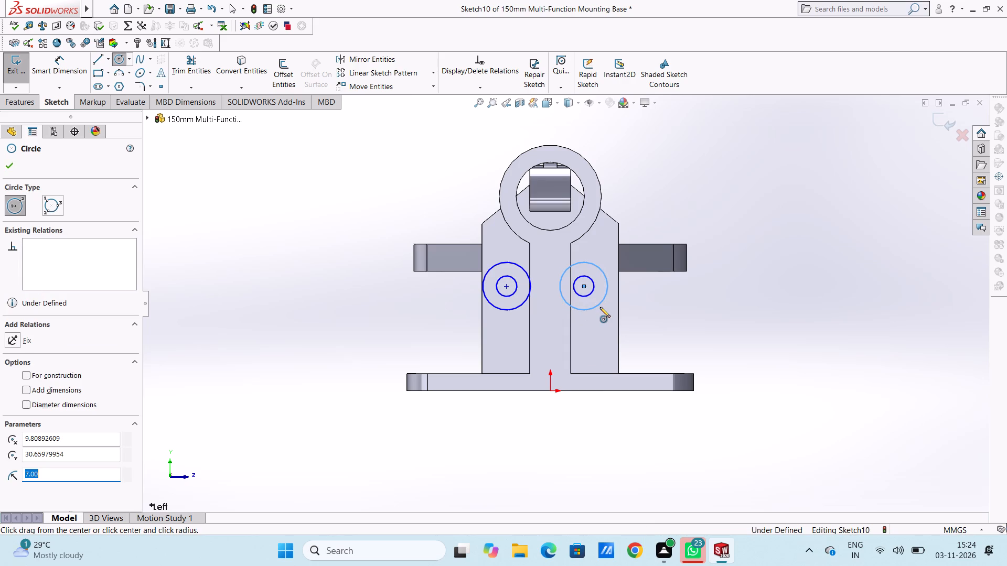
click(9, 168)
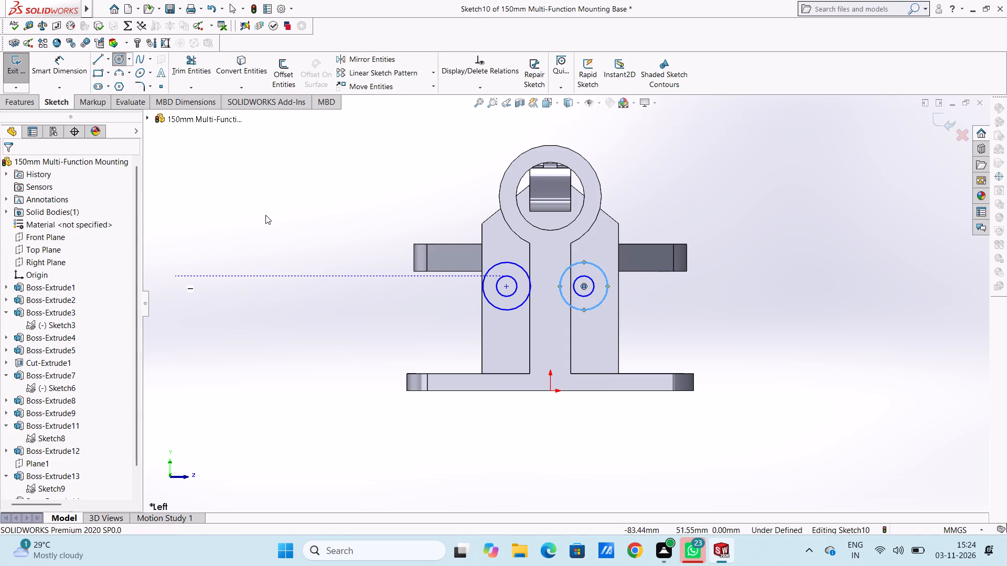
click(265, 215)
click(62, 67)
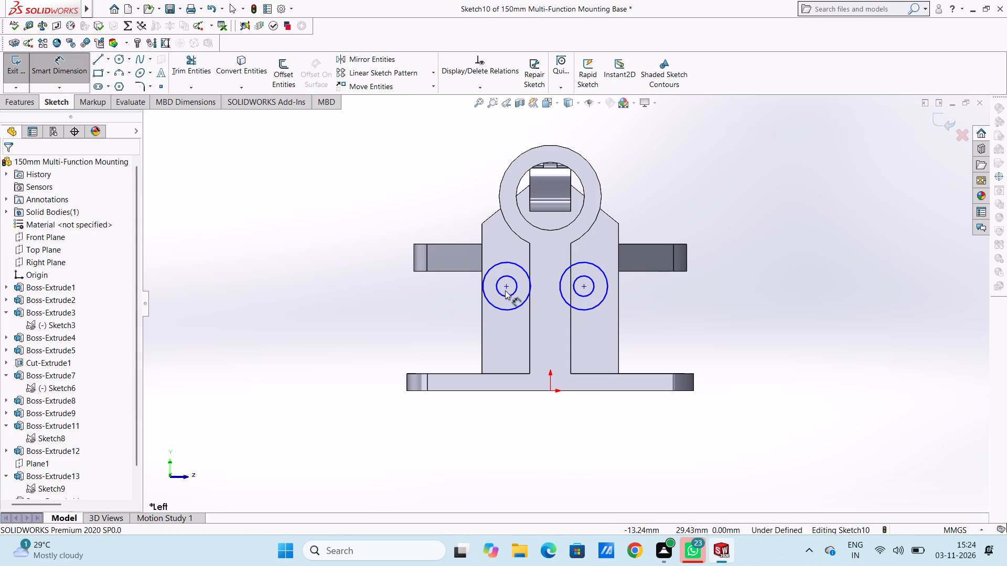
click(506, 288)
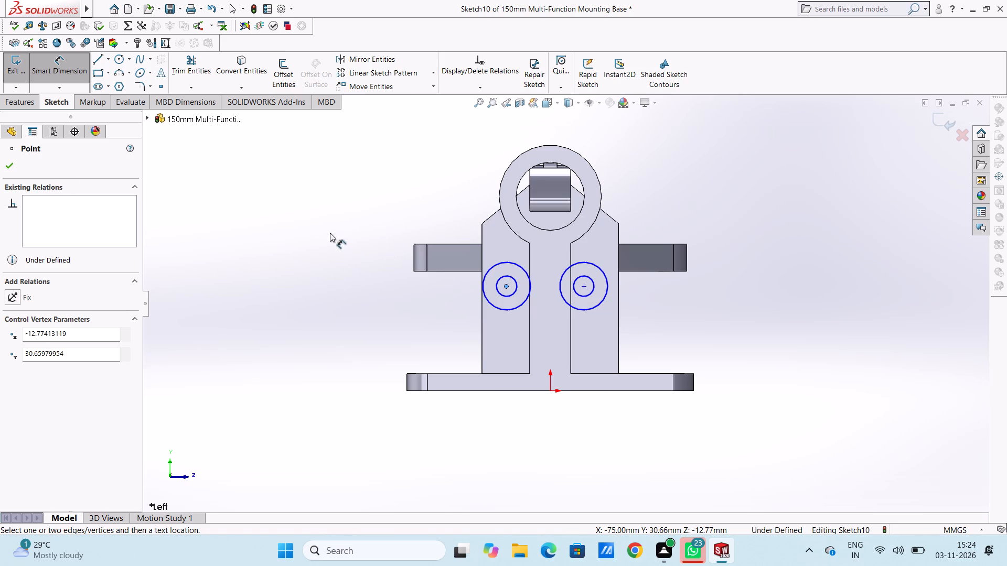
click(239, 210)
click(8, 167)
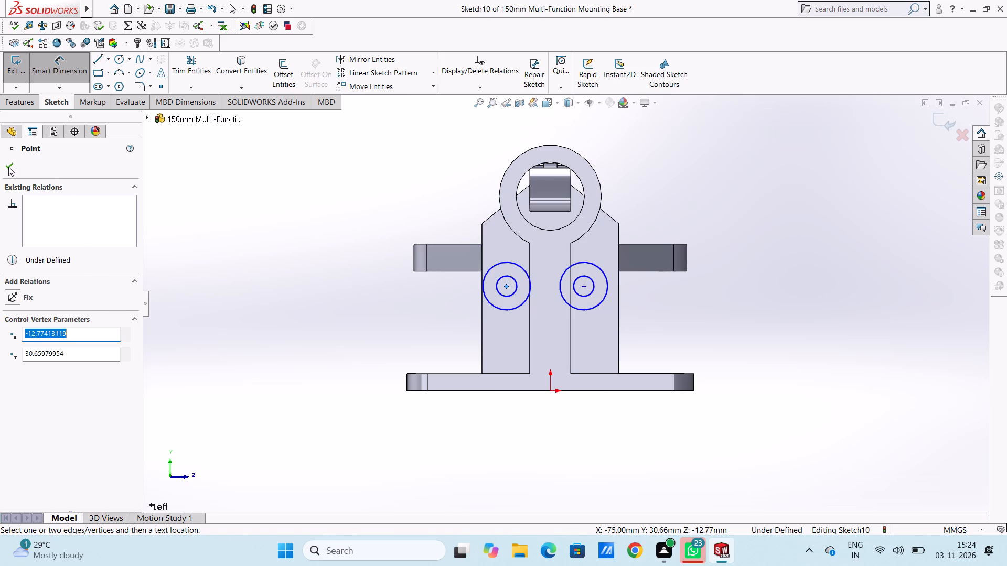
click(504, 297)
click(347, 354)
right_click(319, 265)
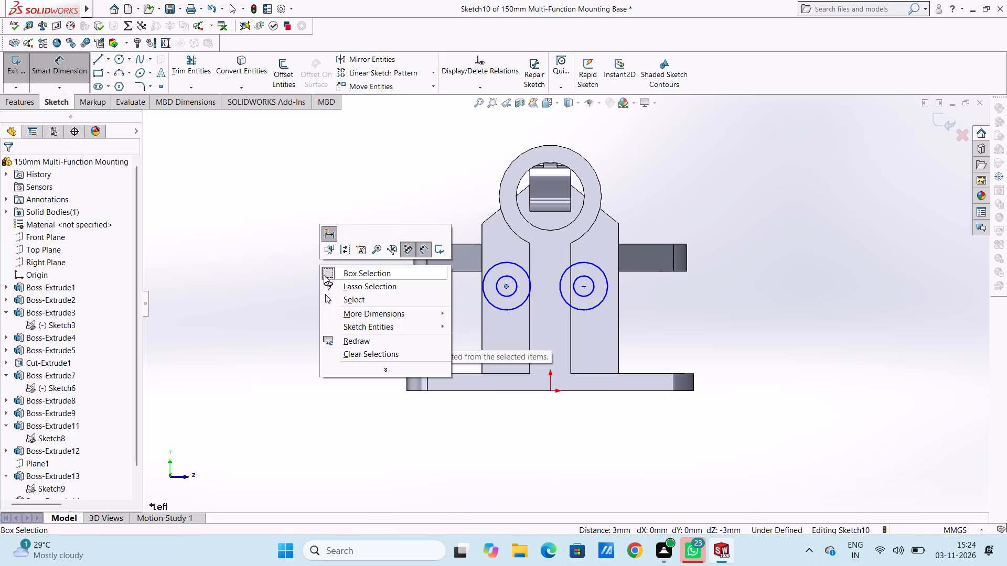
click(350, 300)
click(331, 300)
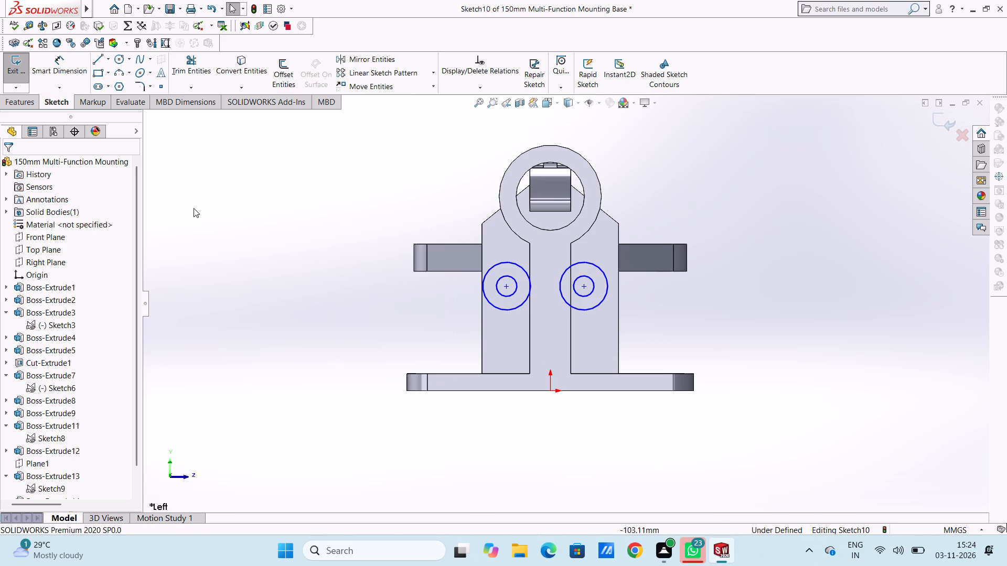
Dimension the left pair's inner circle at 6 mm diameter and its outer circle at 14 mm diameter.
drag(57, 67, 65, 78)
click(505, 295)
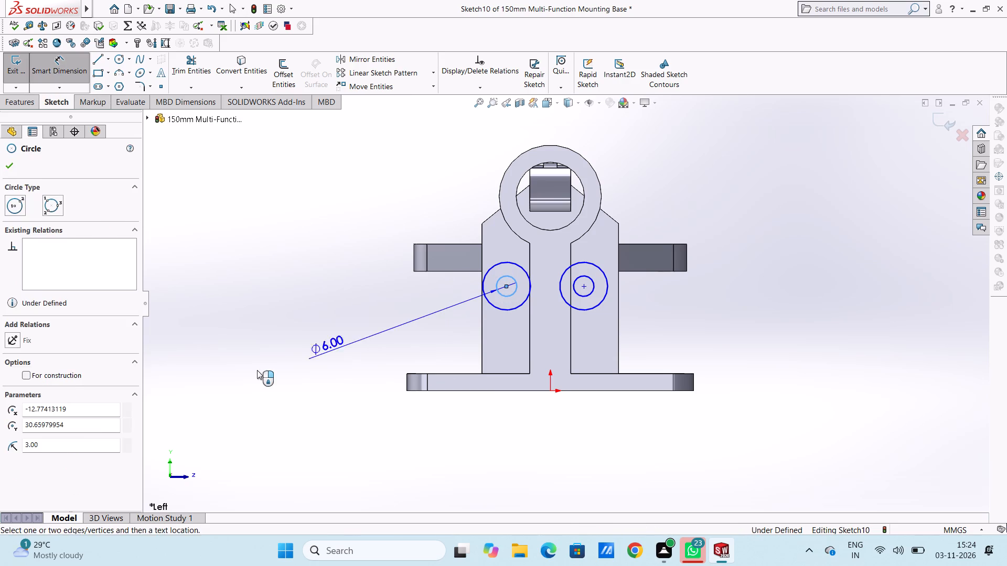
click(248, 373)
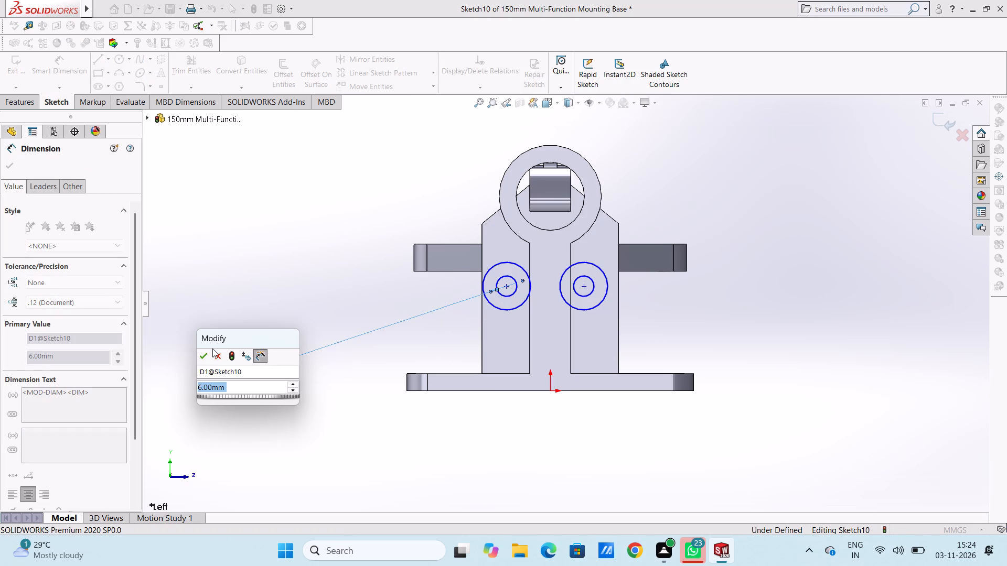
click(209, 355)
click(260, 317)
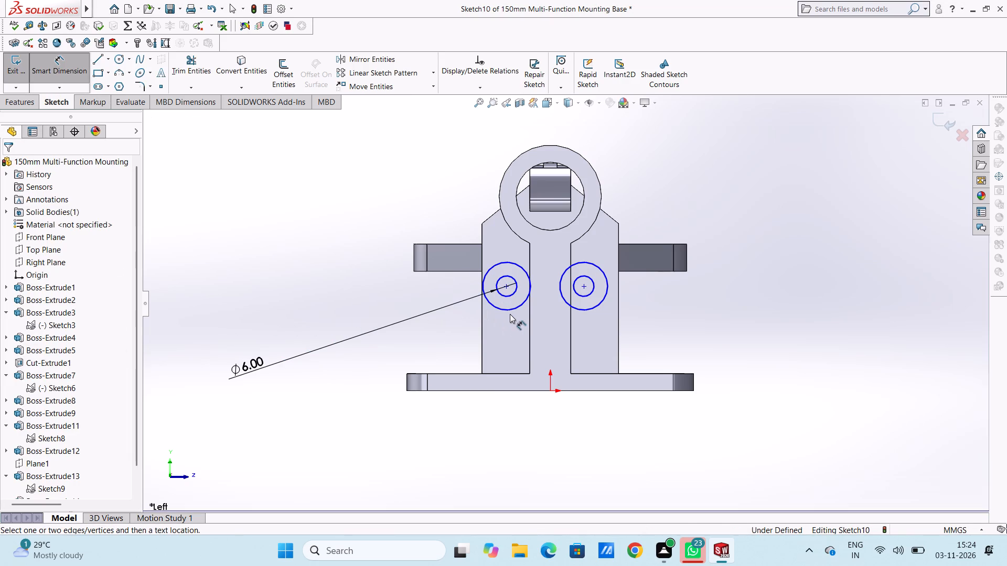
click(510, 314)
click(510, 310)
click(288, 299)
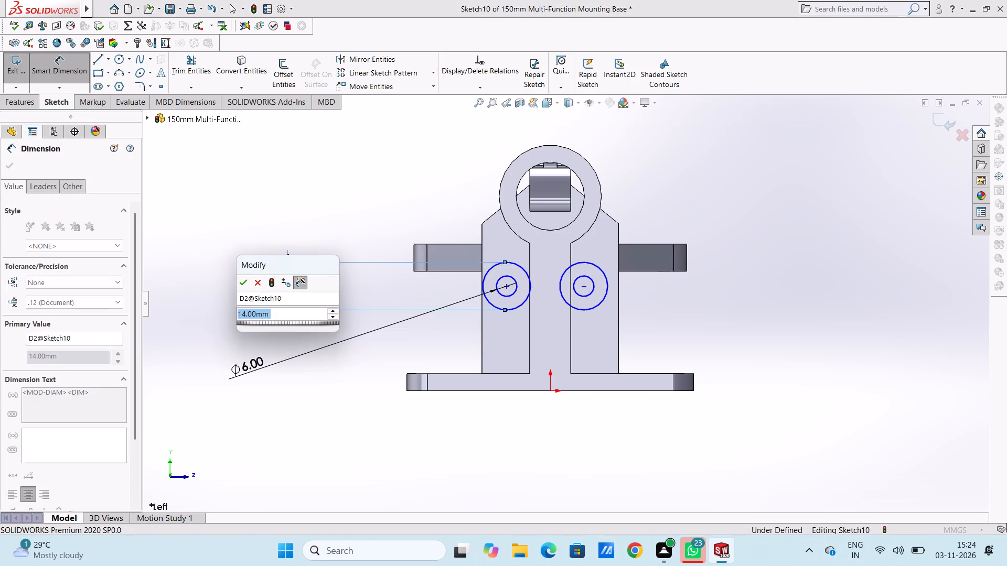
click(244, 281)
click(236, 264)
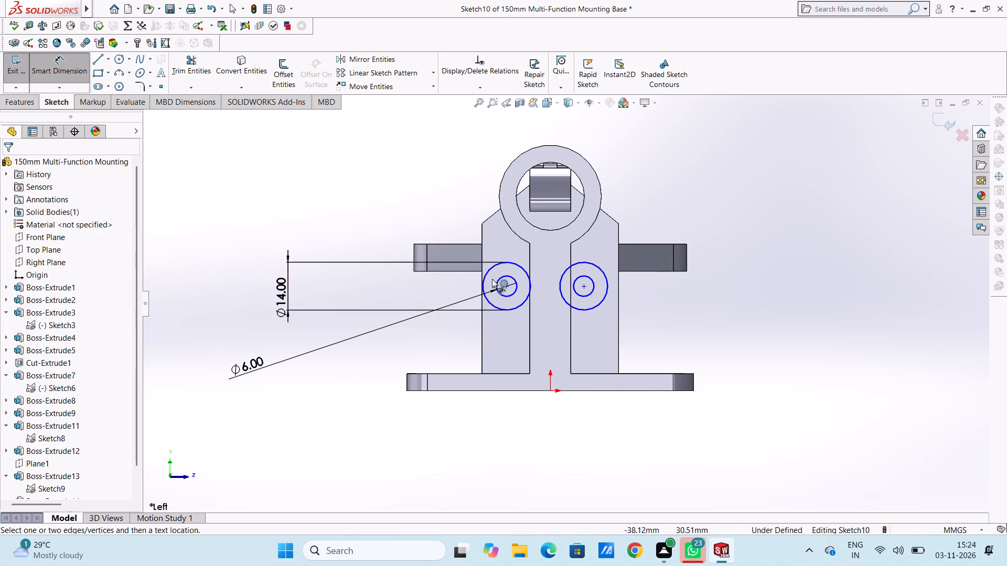
Dimension the right pair's outer circle at 14 mm diameter and its inner circle at 6 mm diameter.
click(598, 268)
click(839, 219)
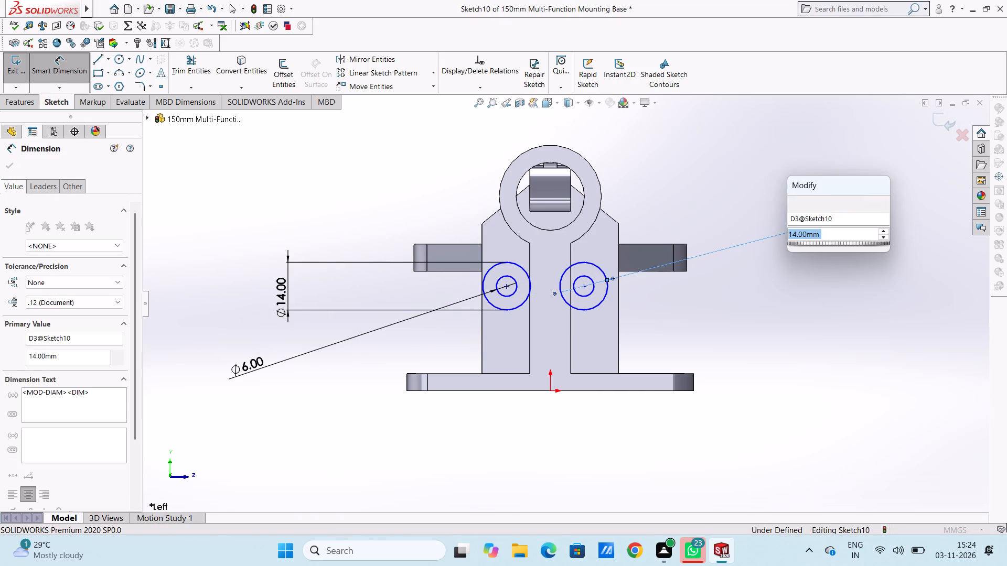
click(794, 204)
click(751, 195)
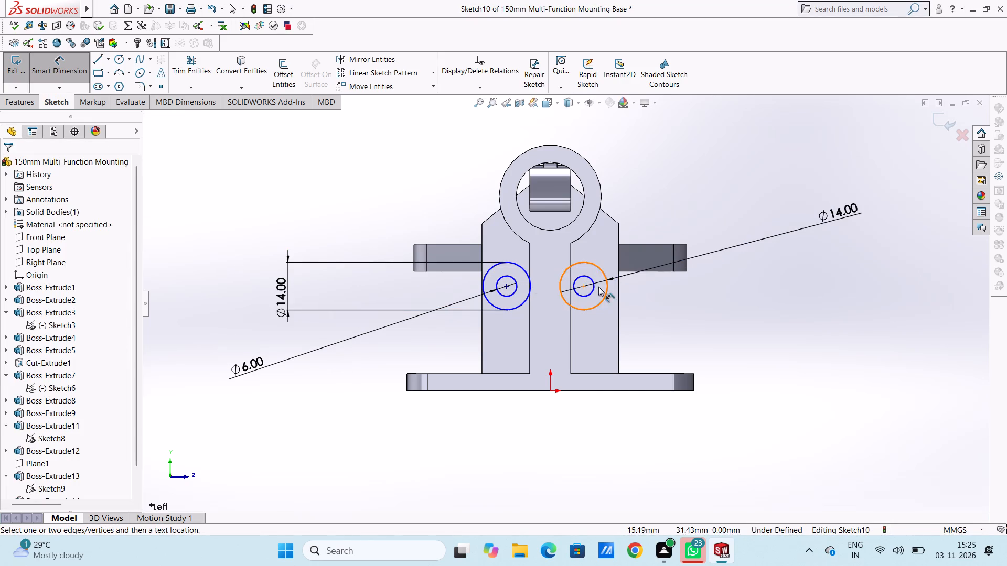
click(594, 290)
click(879, 336)
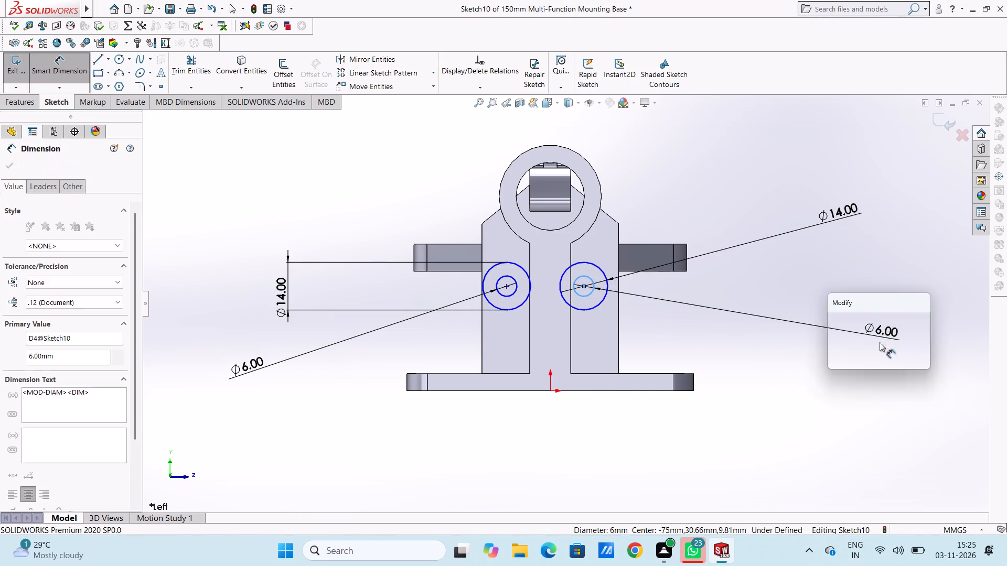
click(835, 323)
click(794, 297)
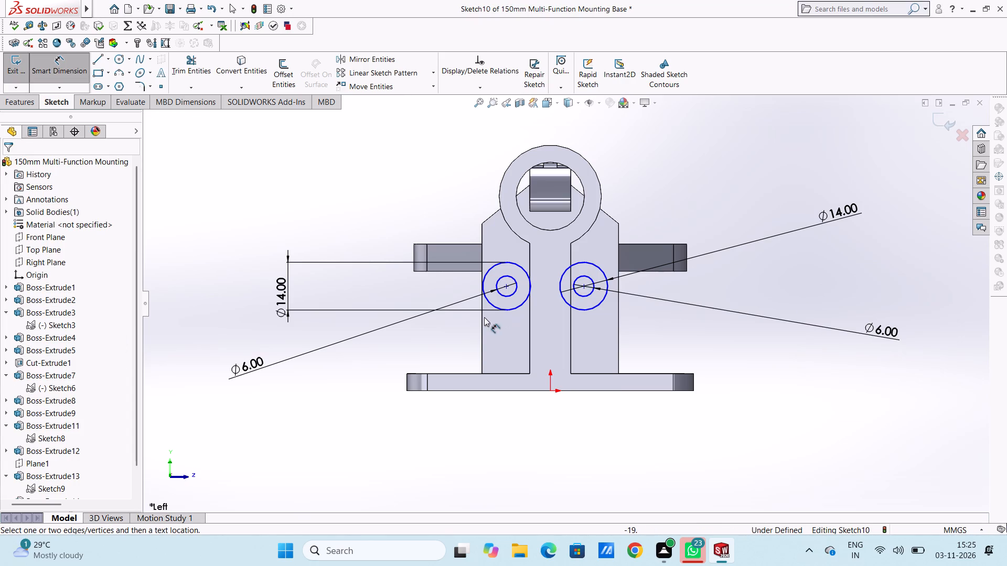
Dimension the horizontal distance from the left circle pair's centre to the origin as 11 mm.
click(507, 286)
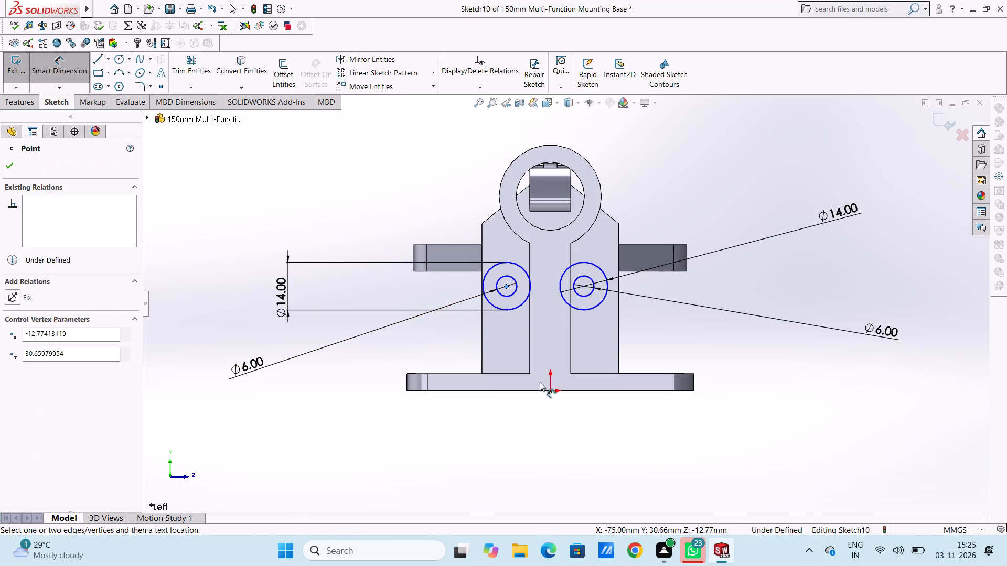
click(549, 391)
scroll(536, 430, up, 3)
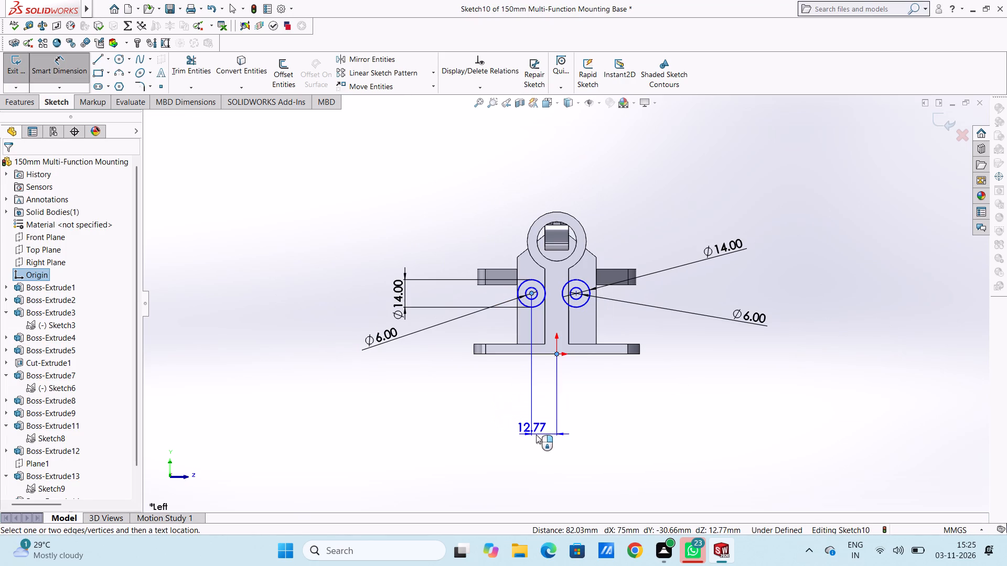
click(538, 441)
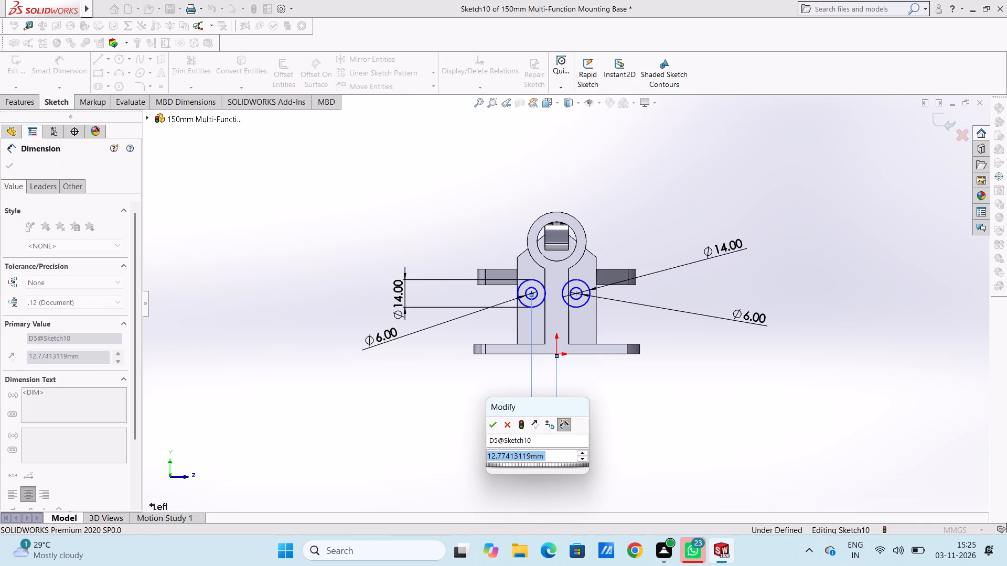
text(11)
key(Return)
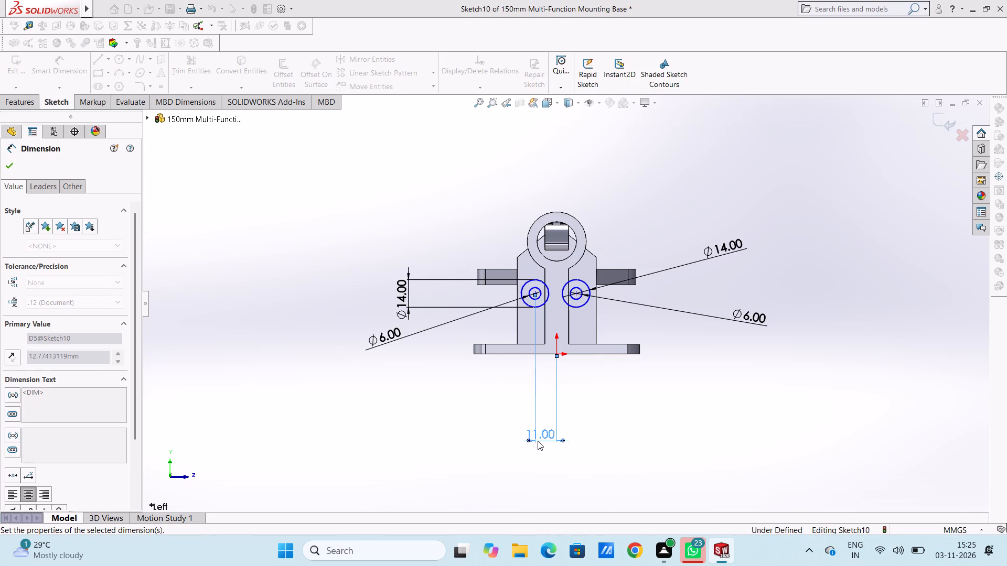
click(627, 205)
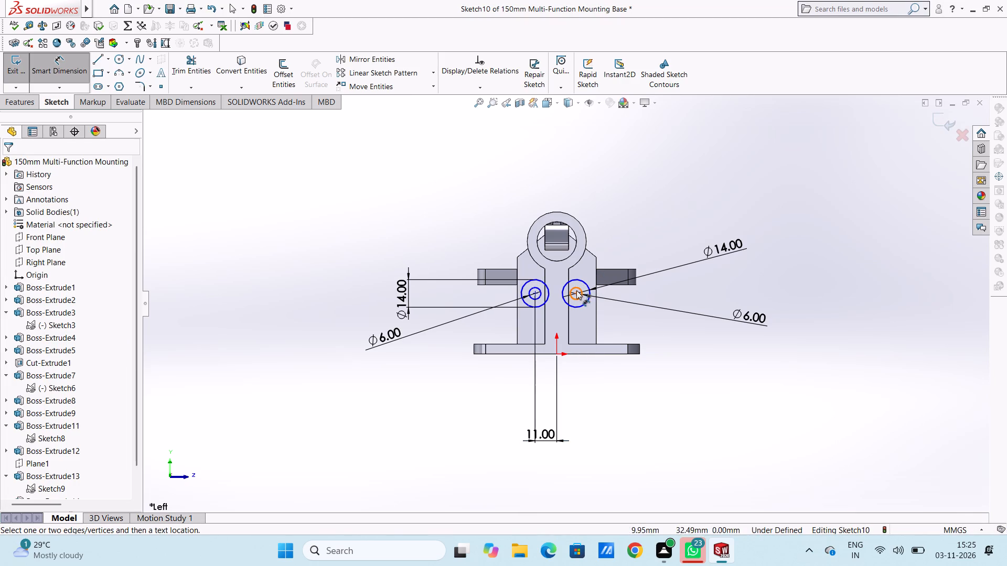
Dimension the horizontal distance from the right circle pair's centre to the origin as 11 mm.
click(577, 294)
click(559, 357)
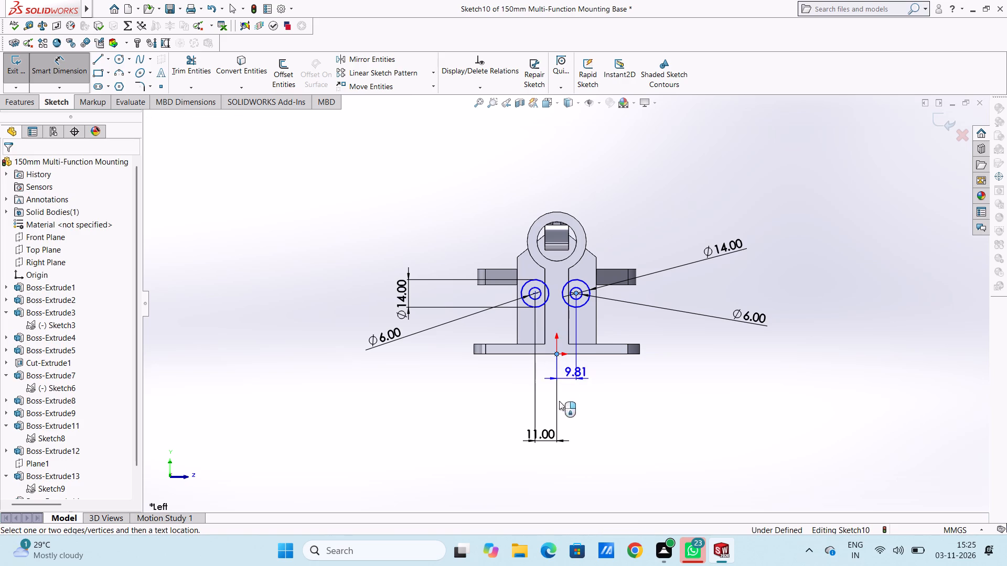
click(567, 441)
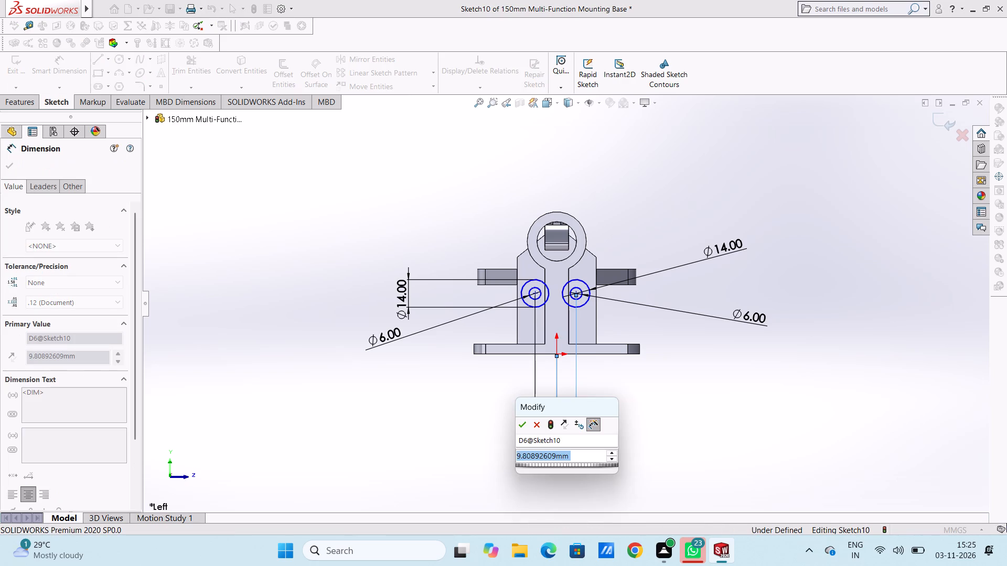
text(11)
key(Return)
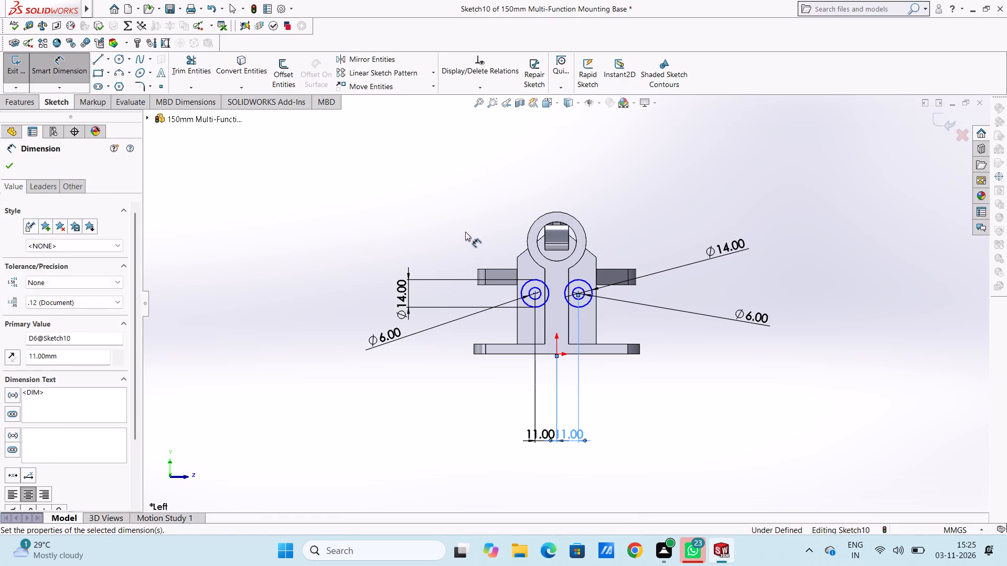
click(465, 231)
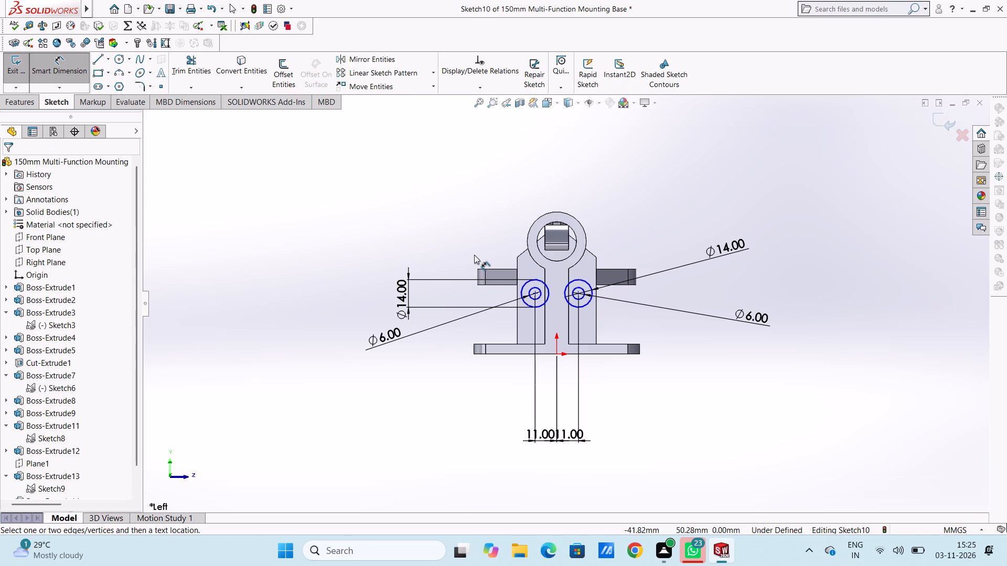
Dimension the vertical distance from the origin to the left circle pair's centre as 29 mm.
click(559, 356)
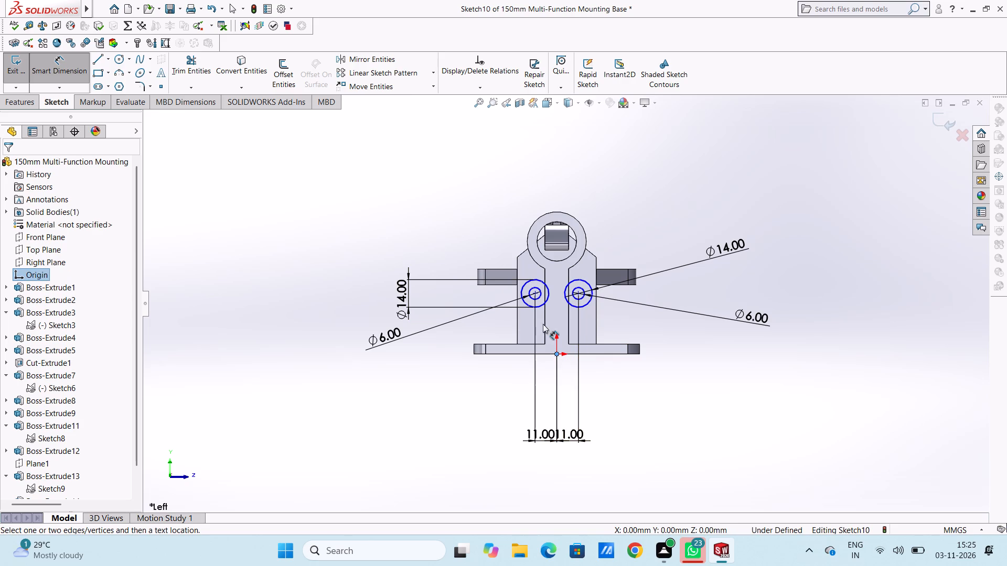
click(535, 294)
click(322, 313)
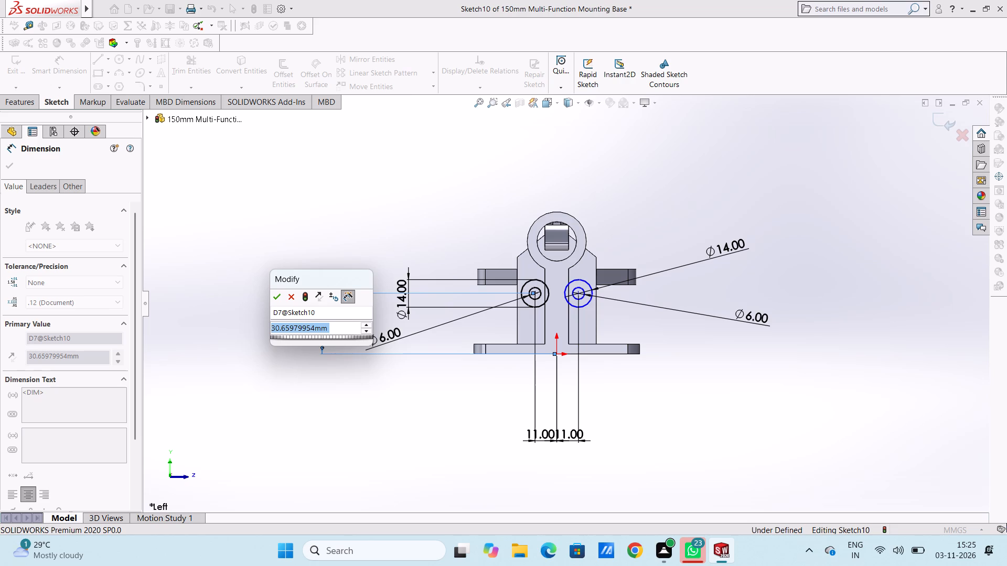
text(29)
key(Return)
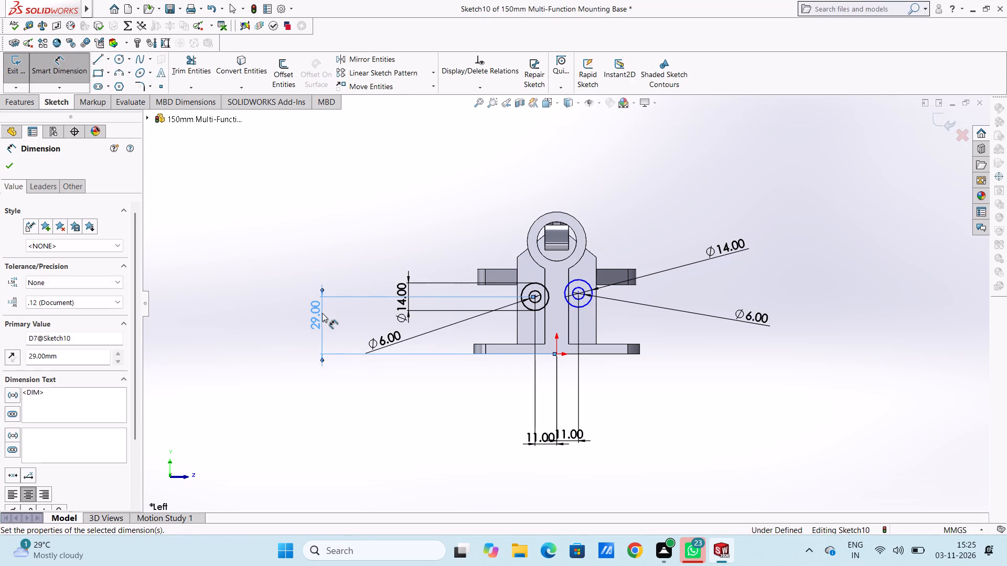
click(346, 230)
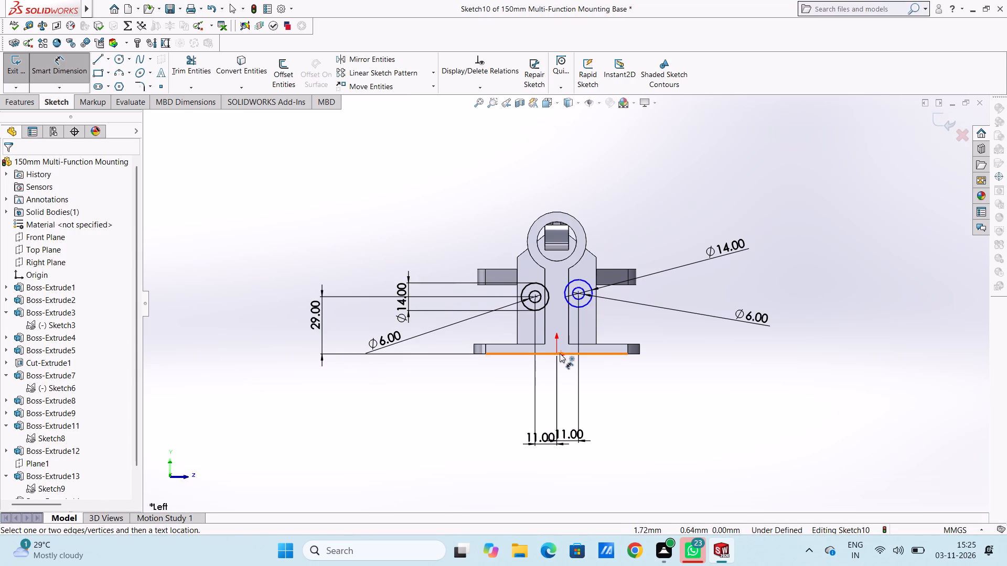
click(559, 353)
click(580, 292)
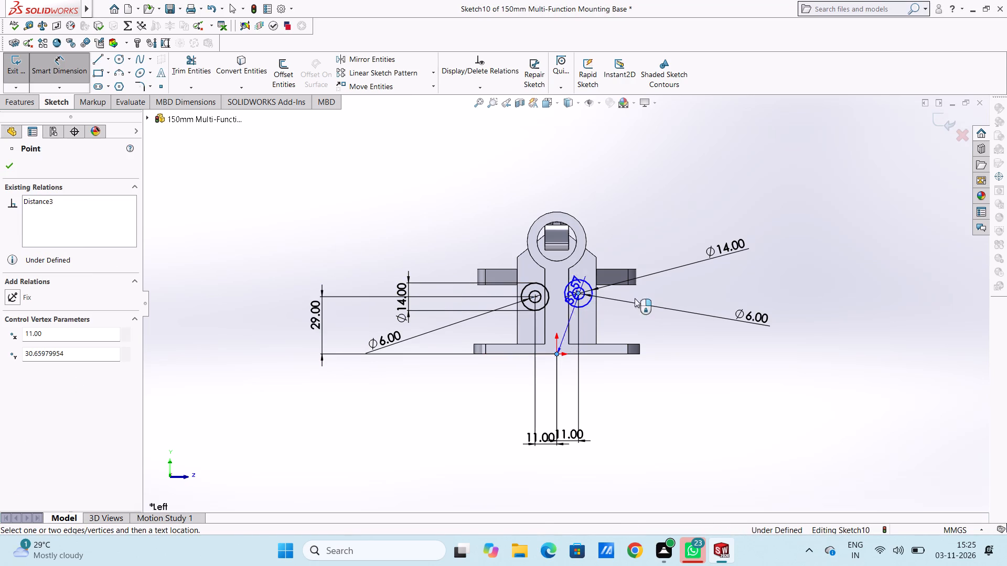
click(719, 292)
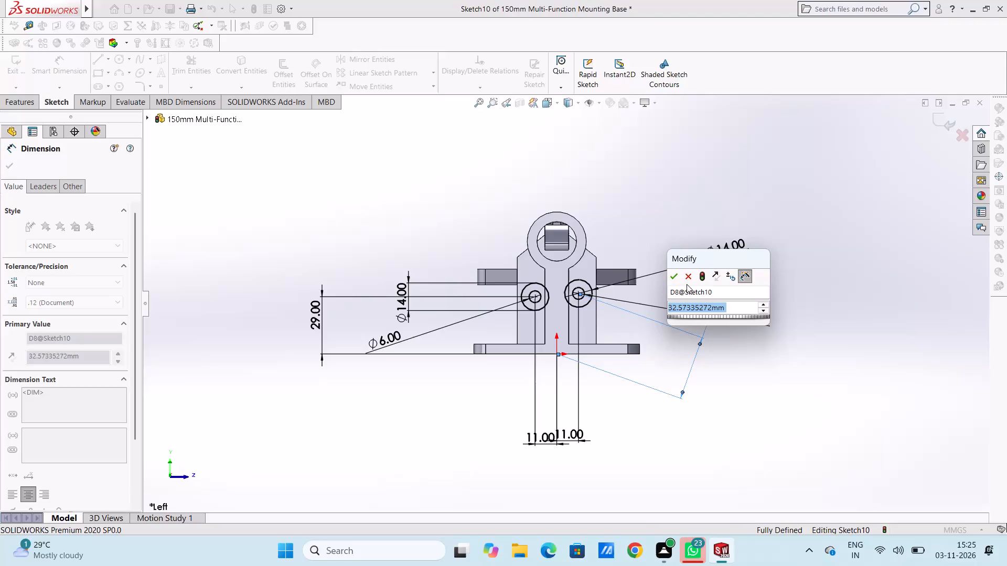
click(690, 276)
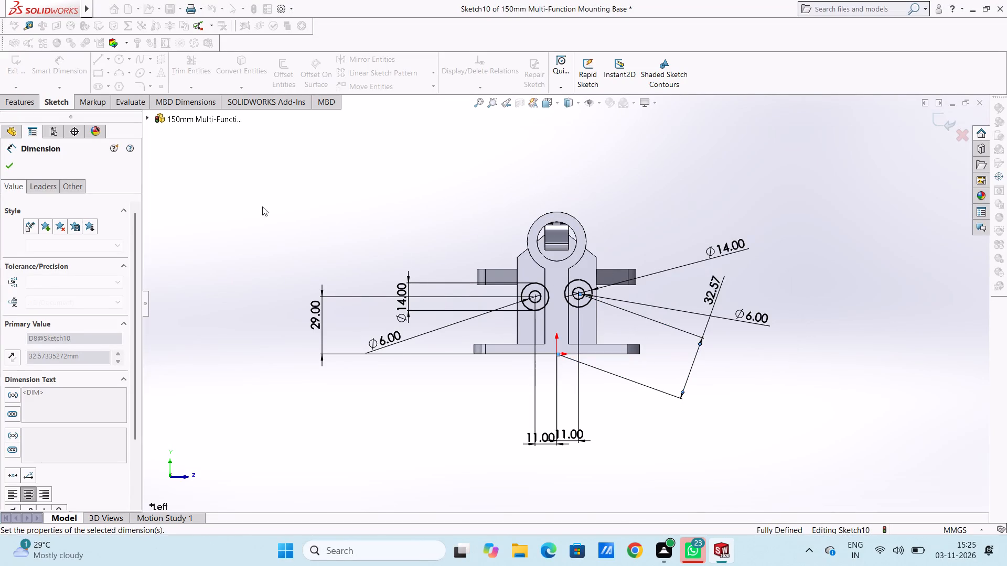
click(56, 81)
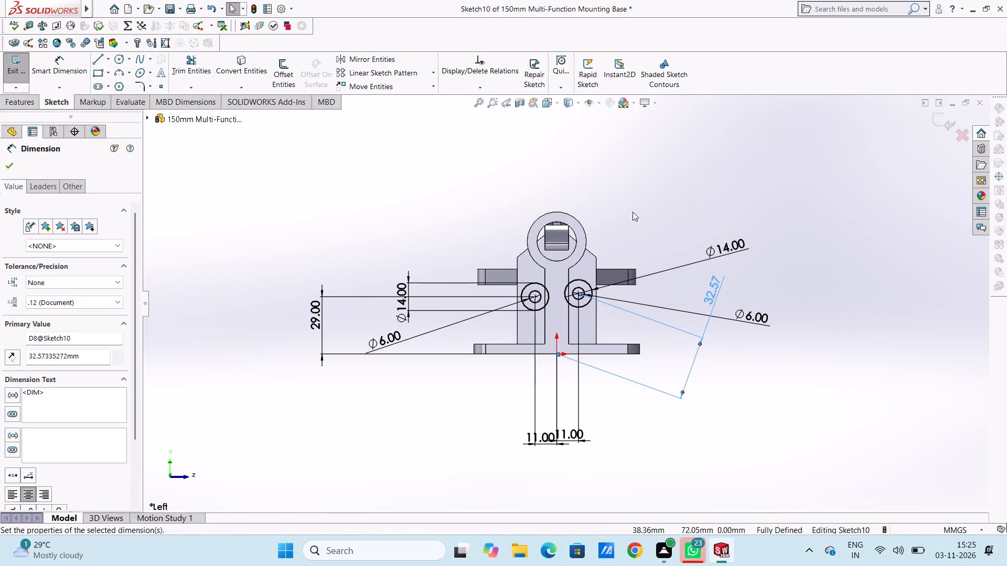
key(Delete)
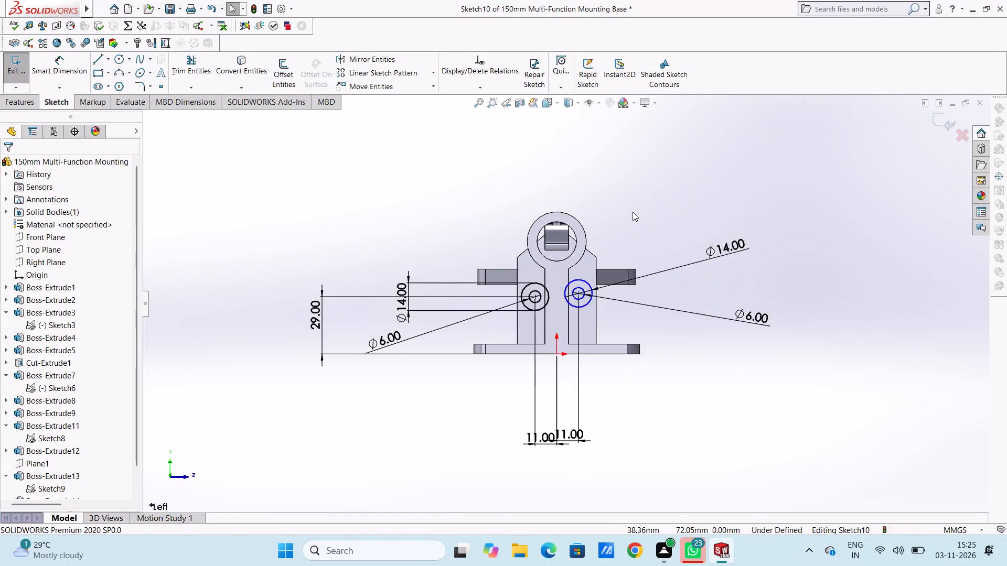
Dimension the right circle pair's centre 29 mm above the base plate's bottom edge.
click(75, 70)
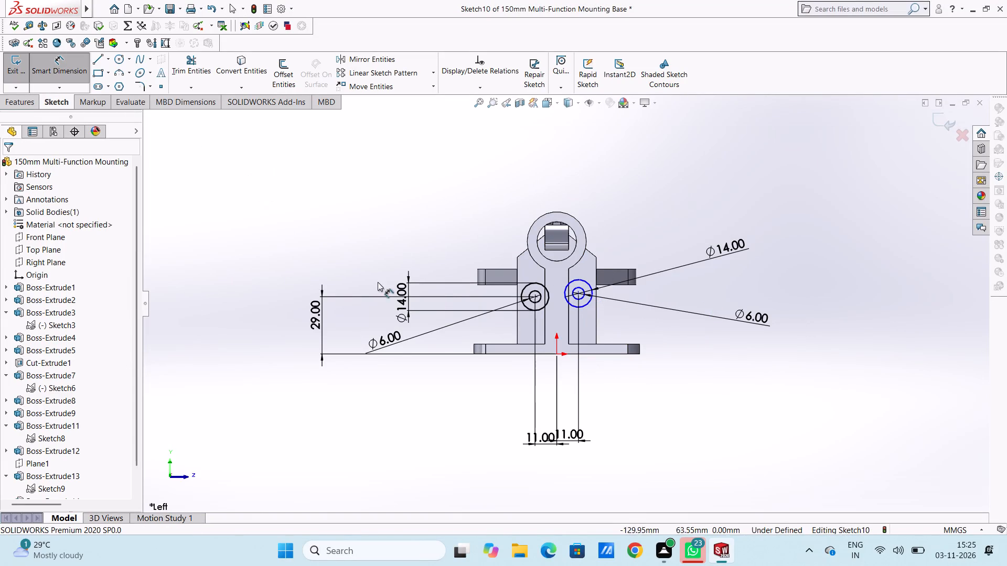
click(578, 292)
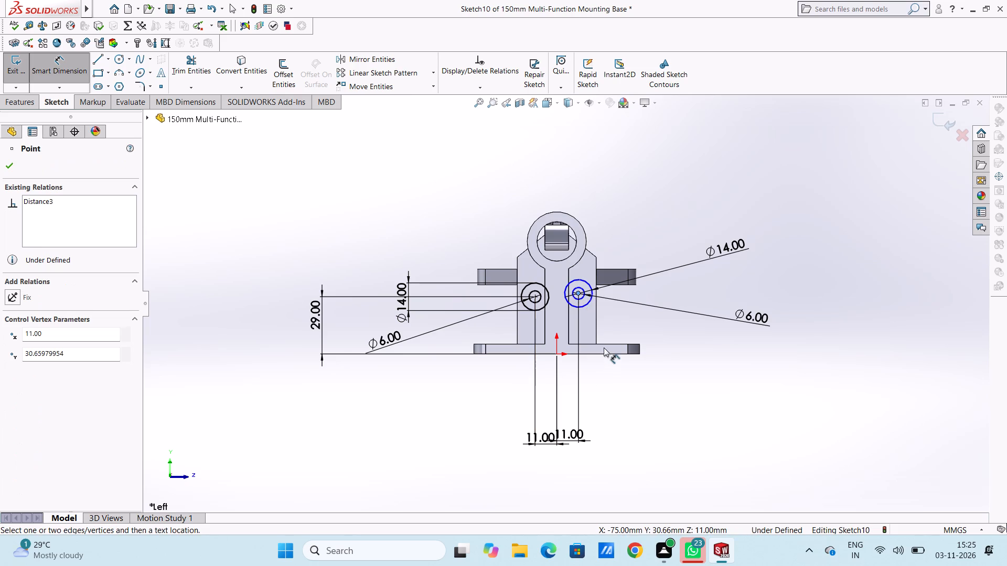
click(604, 353)
click(882, 328)
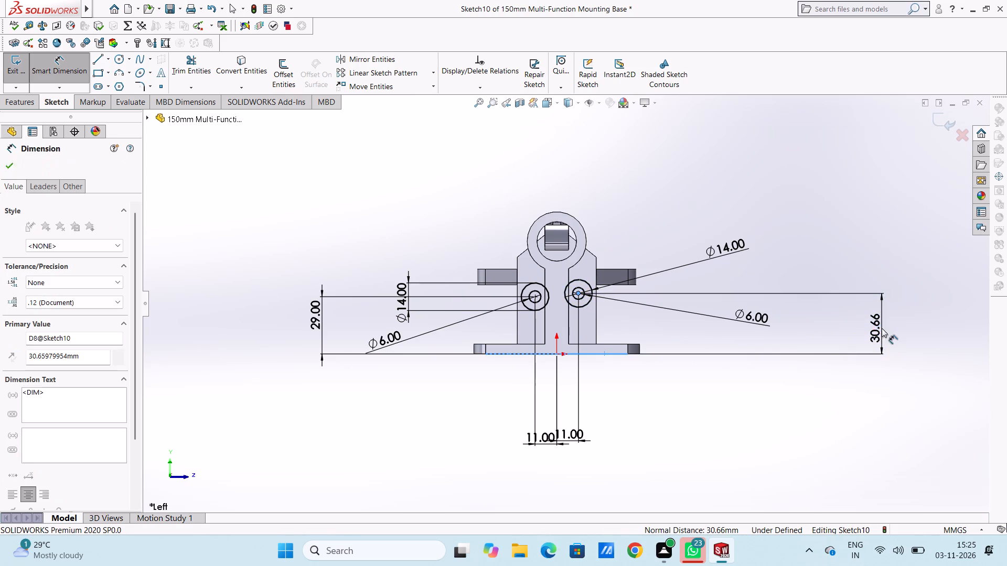
text(29)
key(Return)
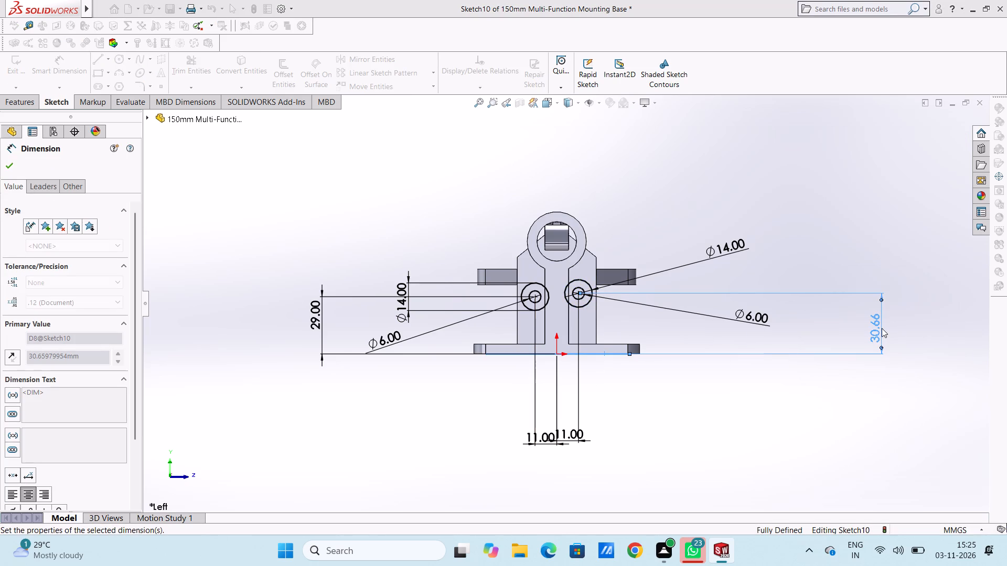
click(678, 193)
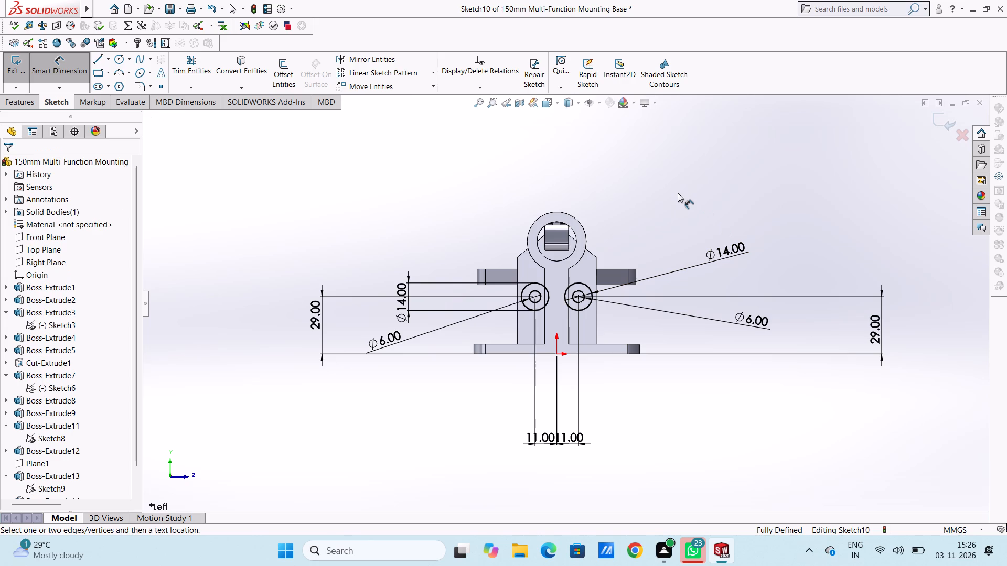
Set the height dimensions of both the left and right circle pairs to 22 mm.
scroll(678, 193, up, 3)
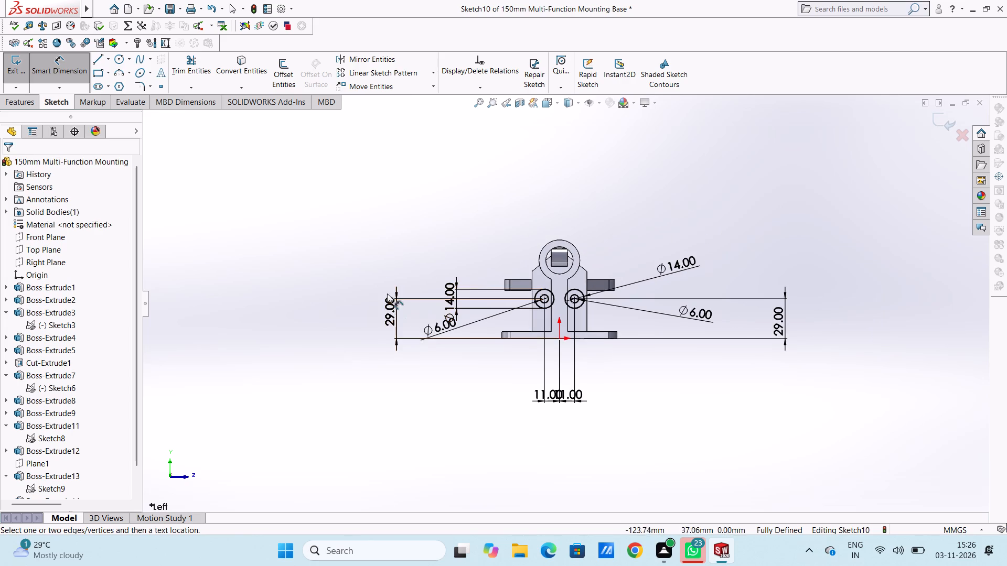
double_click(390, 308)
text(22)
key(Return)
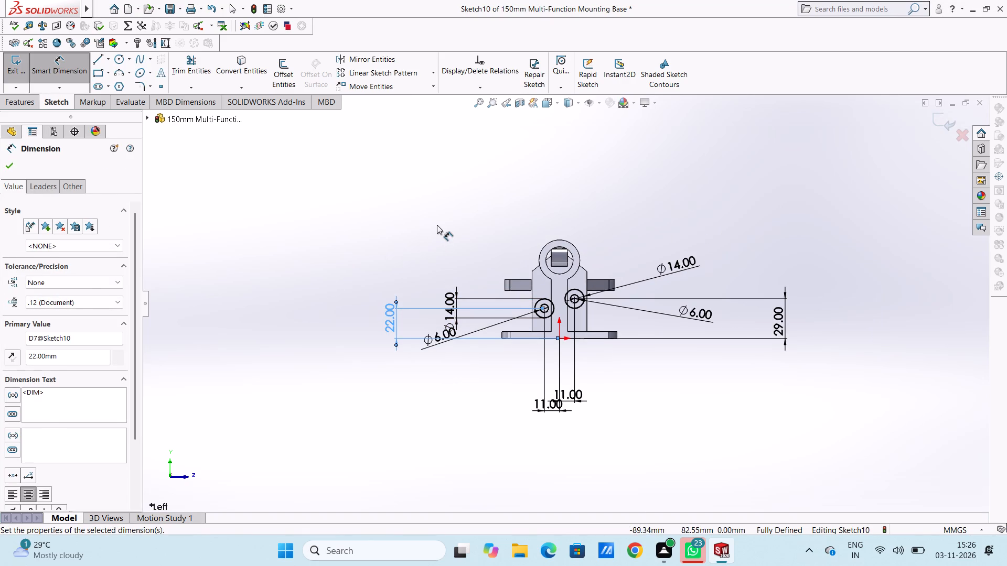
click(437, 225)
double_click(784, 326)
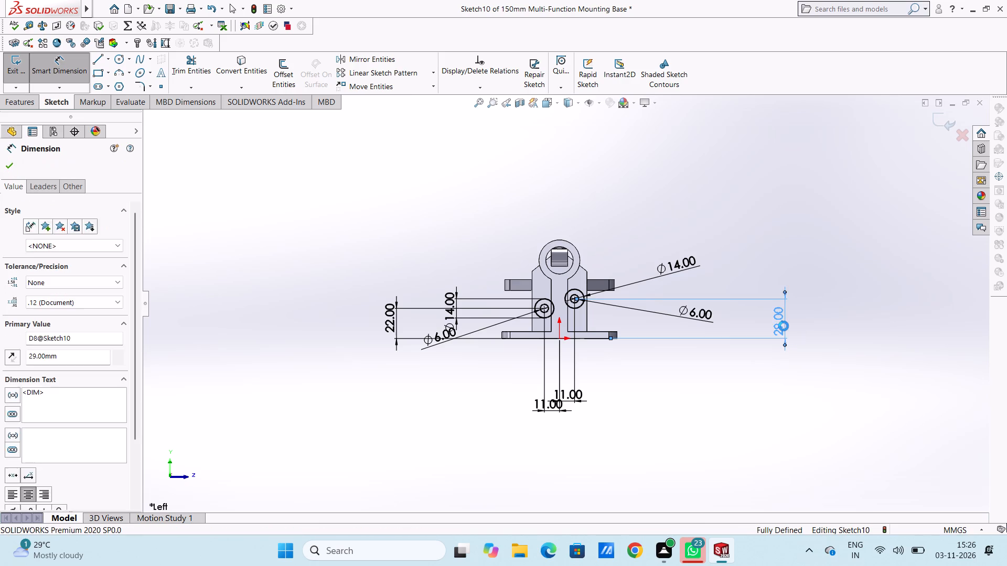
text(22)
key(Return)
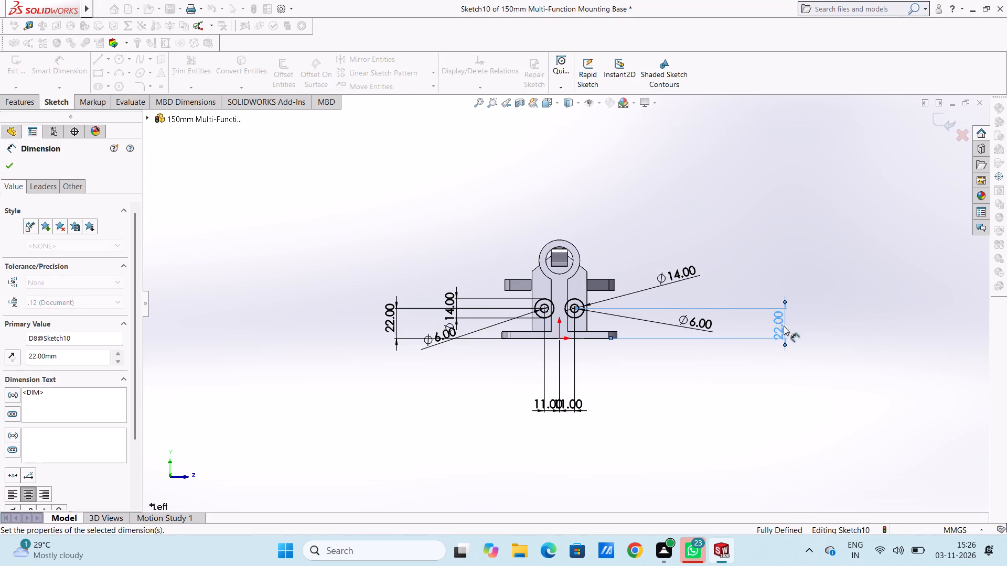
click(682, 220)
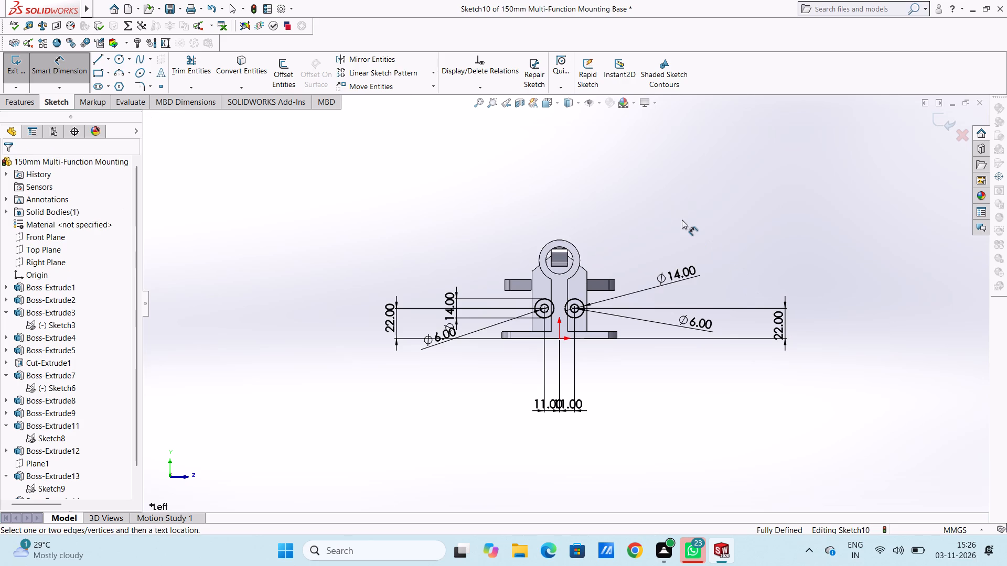
Set the height dimensions of both the right and left circle pairs to 24 mm.
double_click(779, 329)
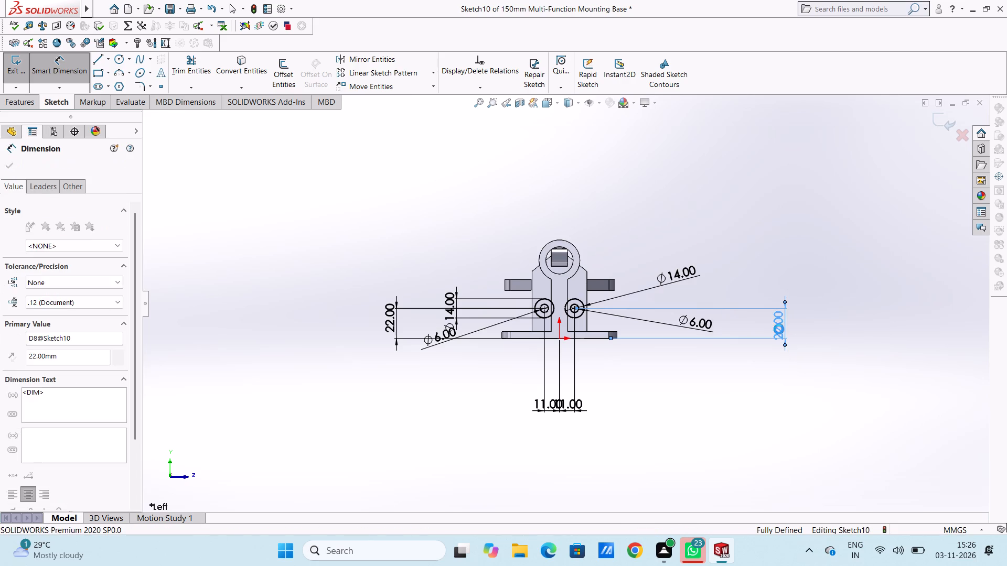
text(24)
key(Return)
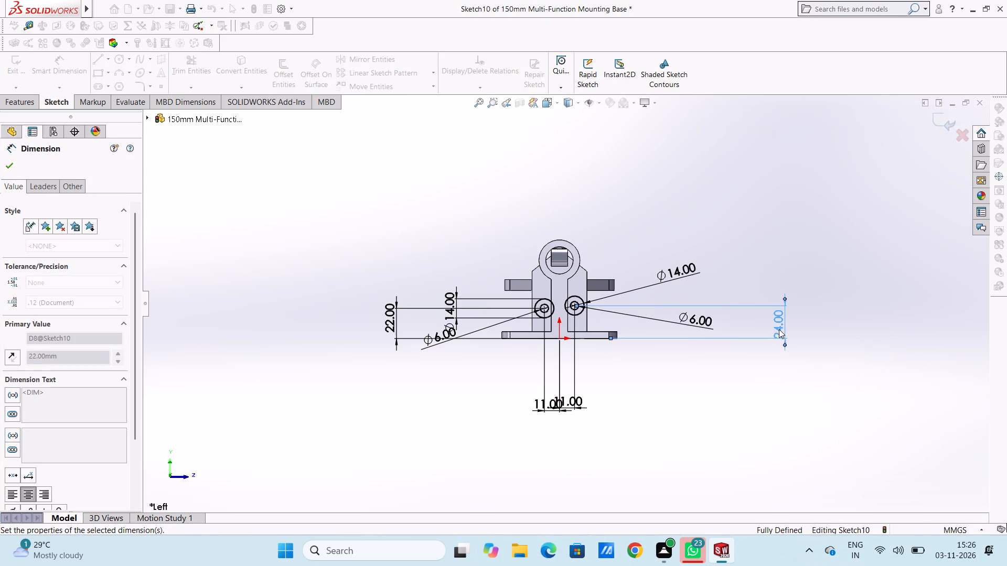
click(747, 236)
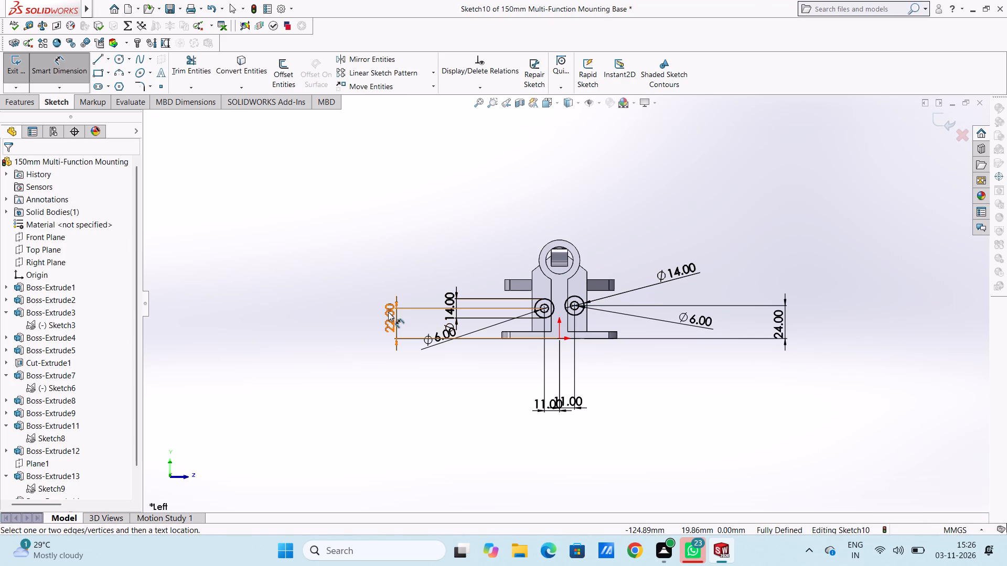
double_click(388, 312)
text(24)
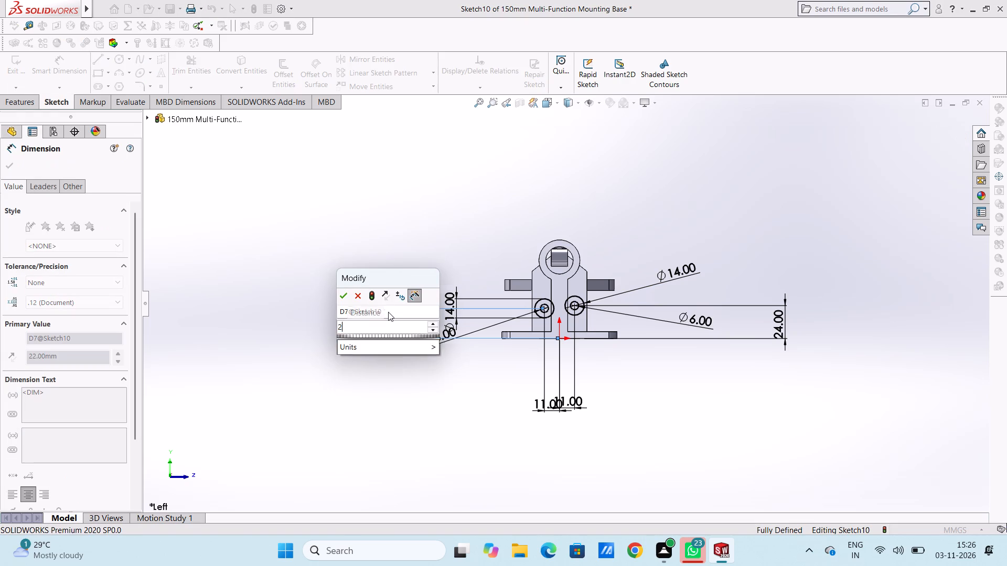
key(Return)
click(436, 187)
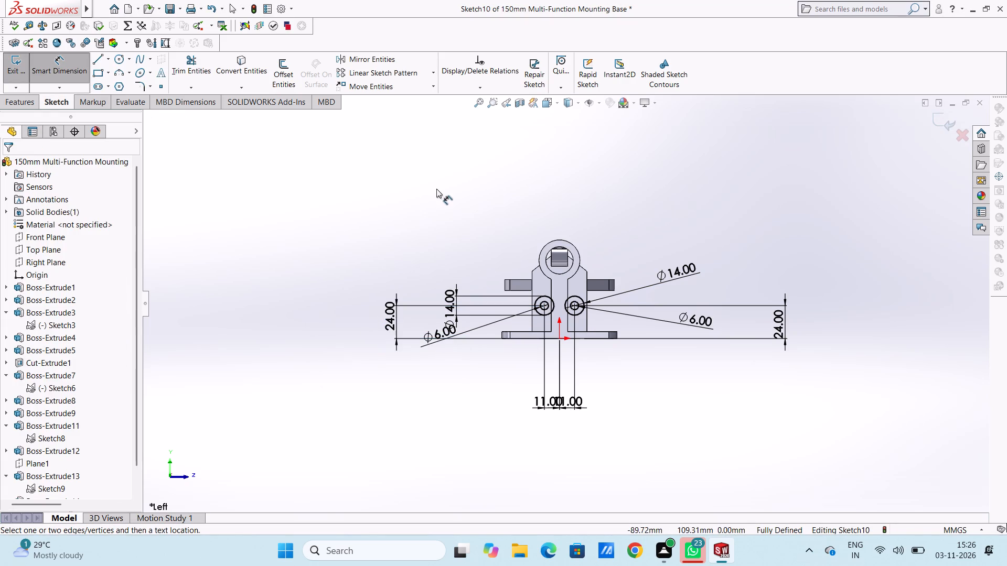
Sketch a 22 mm horizontal line joining the topmost points of the two 14 mm outer circles.
scroll(598, 288, down, 5)
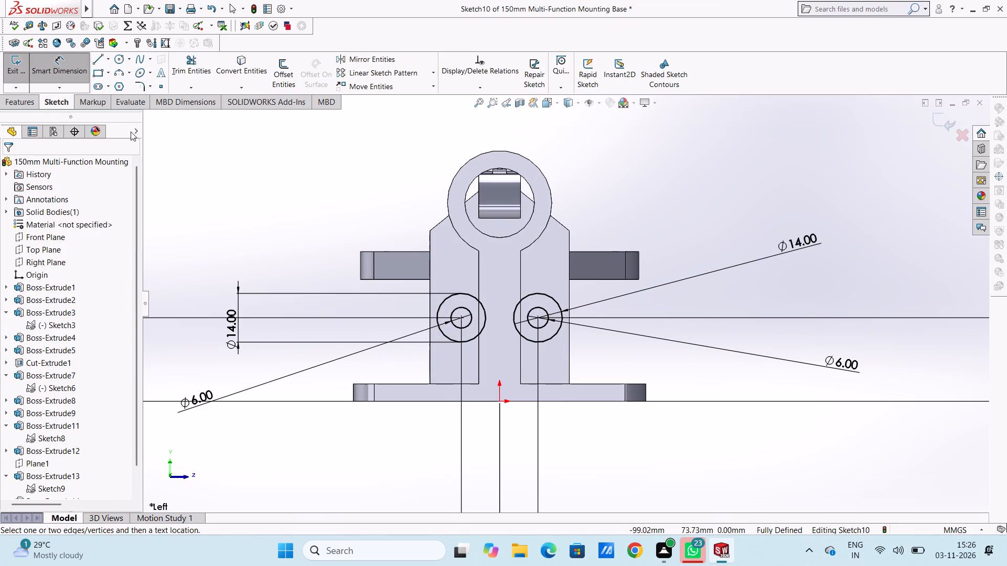
click(66, 69)
click(95, 58)
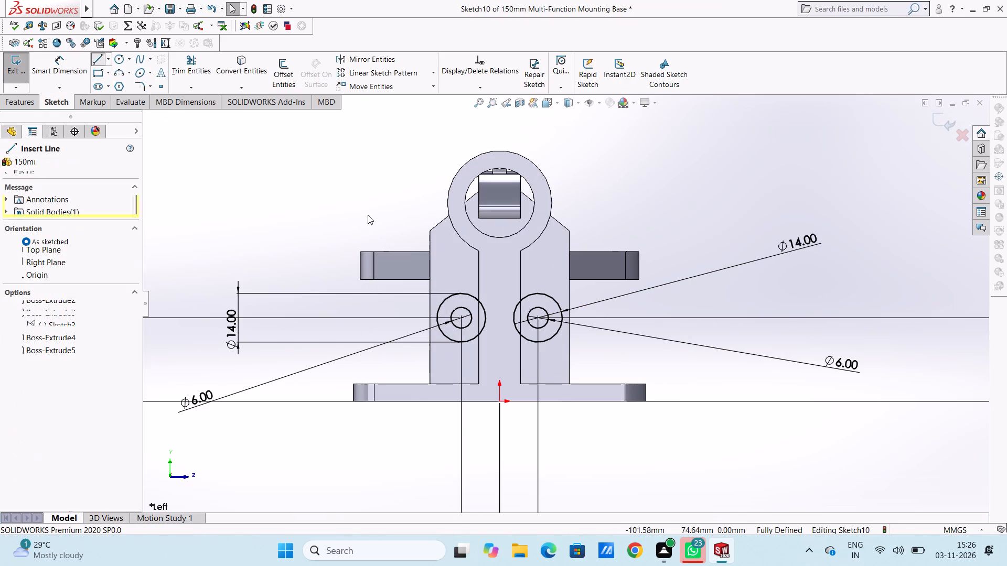
scroll(467, 276, down, 4)
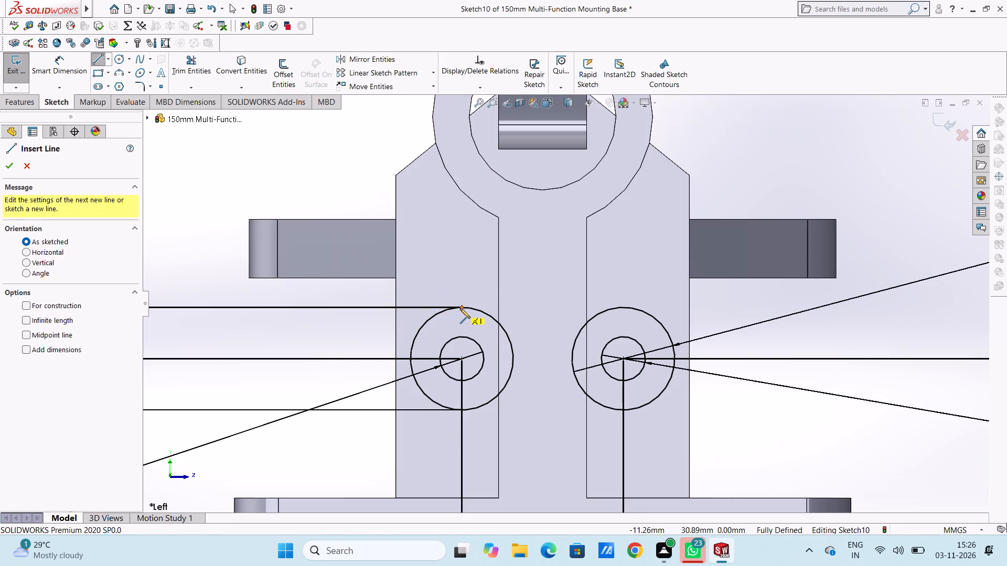
click(460, 308)
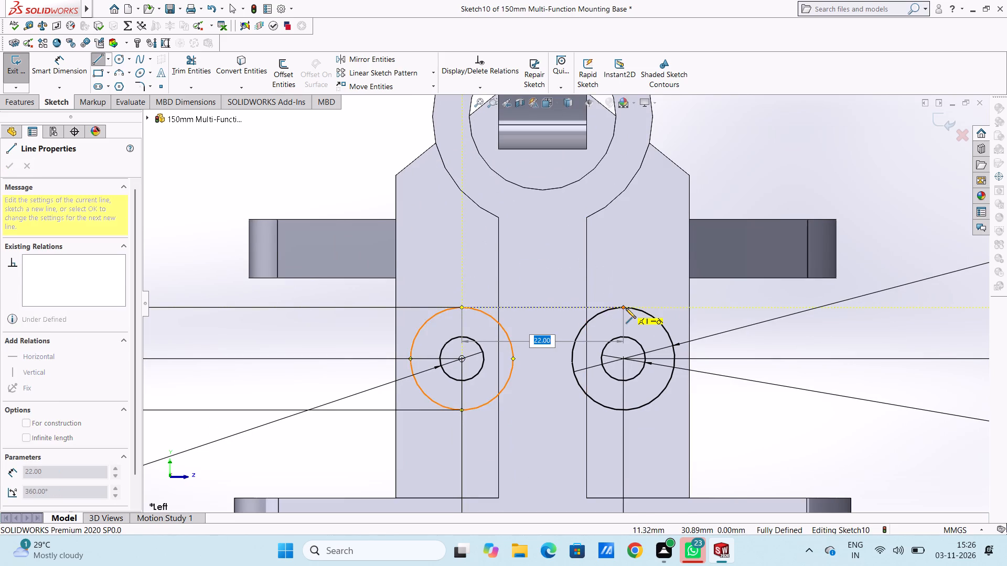
click(626, 308)
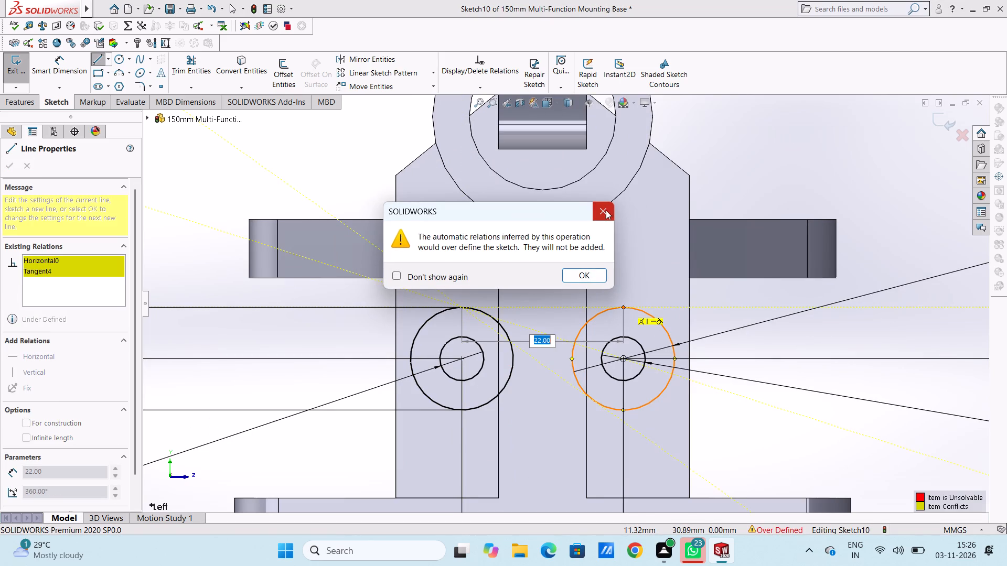
click(605, 210)
right_click(774, 143)
double_click(789, 150)
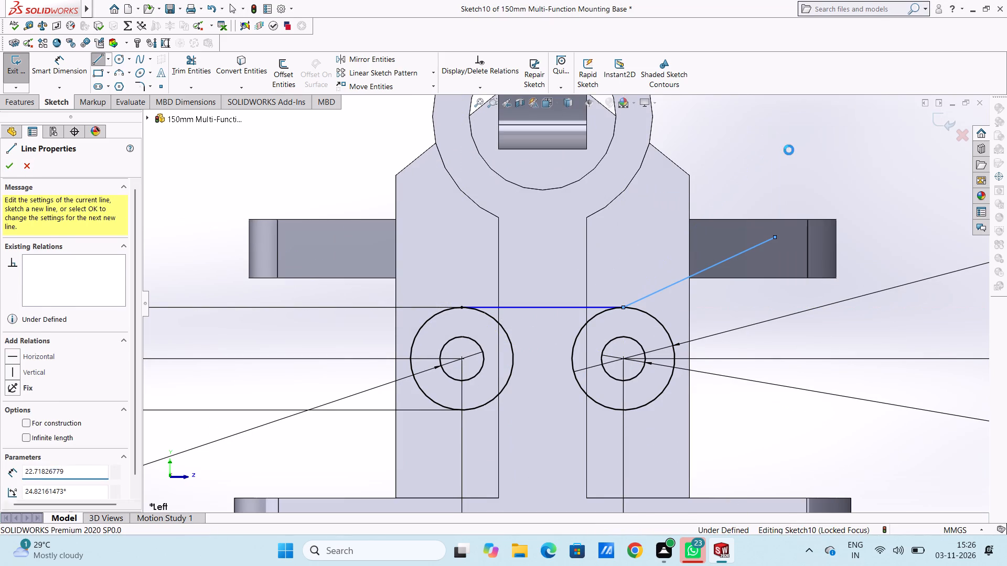
click(728, 259)
right_click(789, 123)
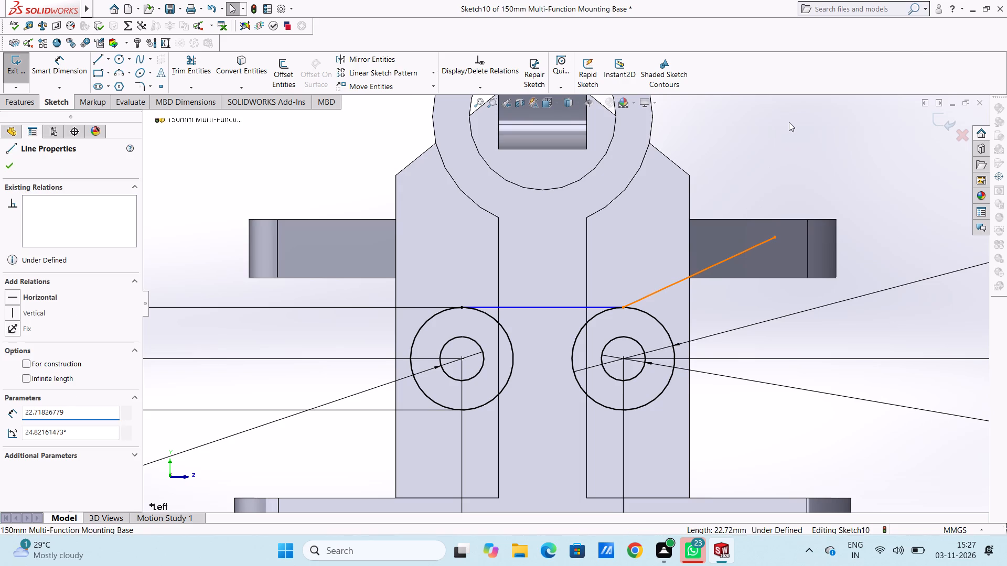
Delete the stray slanted line starting at the right outer circle's topmost point.
click(820, 261)
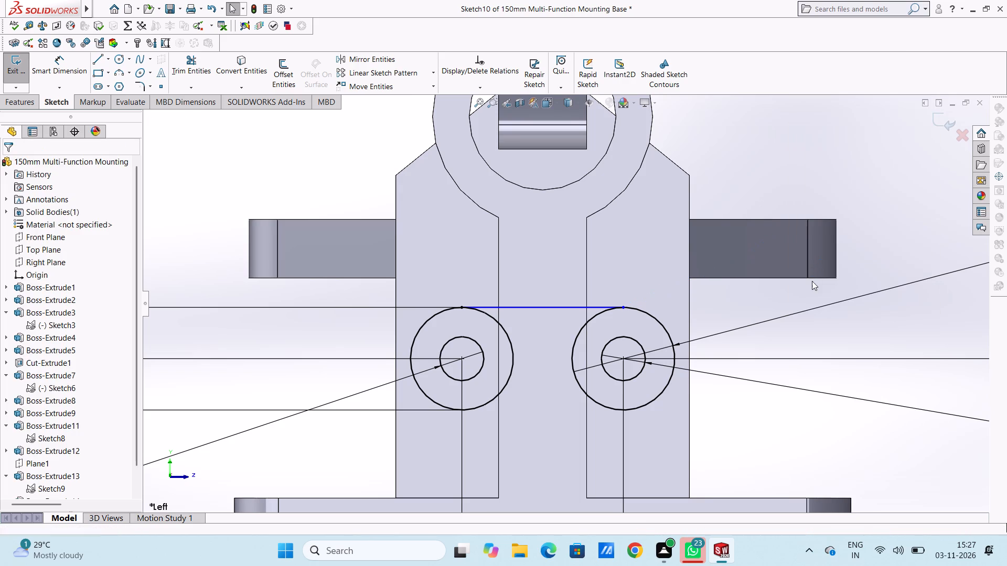
Sketch a 22 mm horizontal line joining the lowest points of the two 14 mm outer circles, without any stray segment.
scroll(812, 281, up, 6)
scroll(629, 369, up, 4)
scroll(552, 374, down, 3)
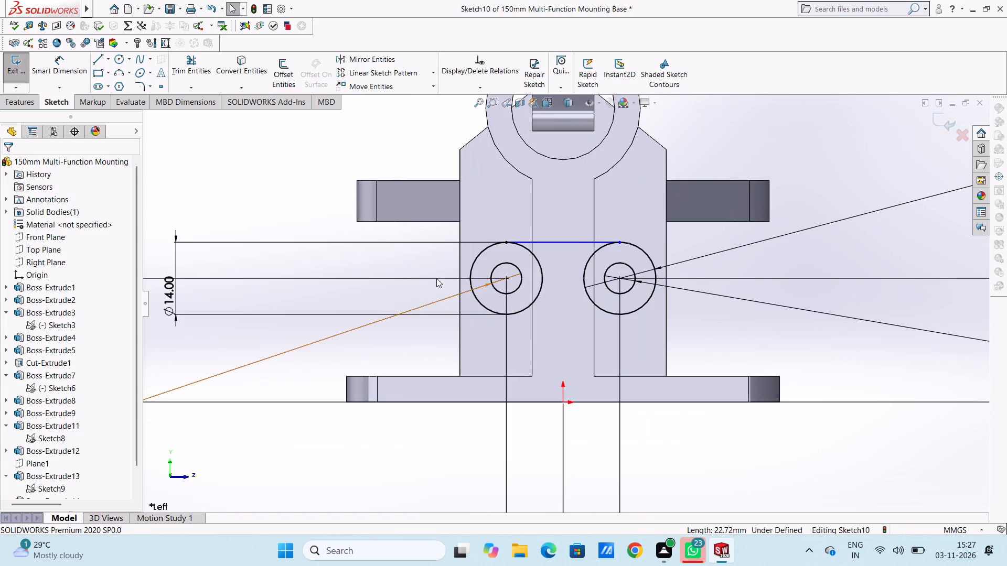
click(278, 168)
click(99, 58)
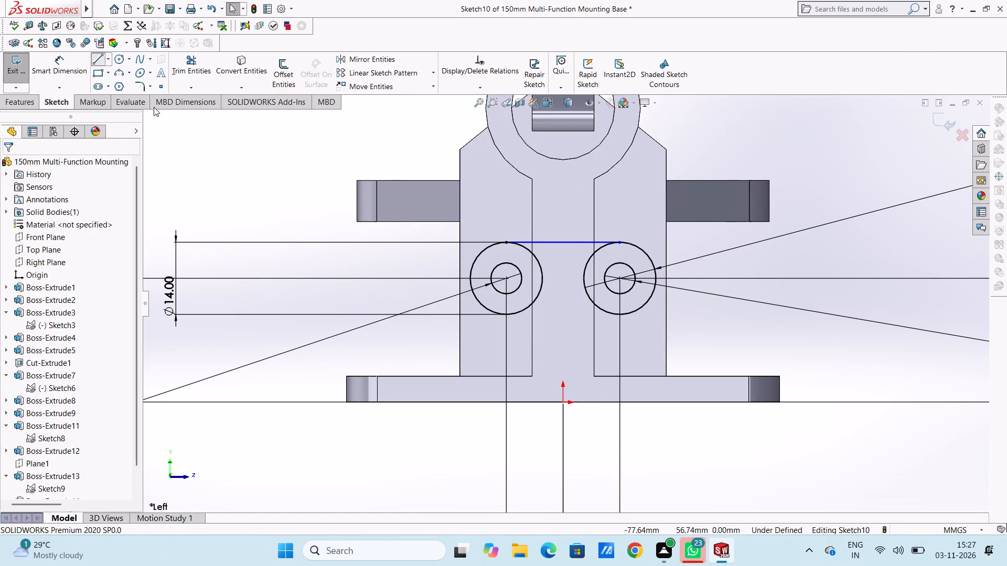
click(506, 314)
click(618, 315)
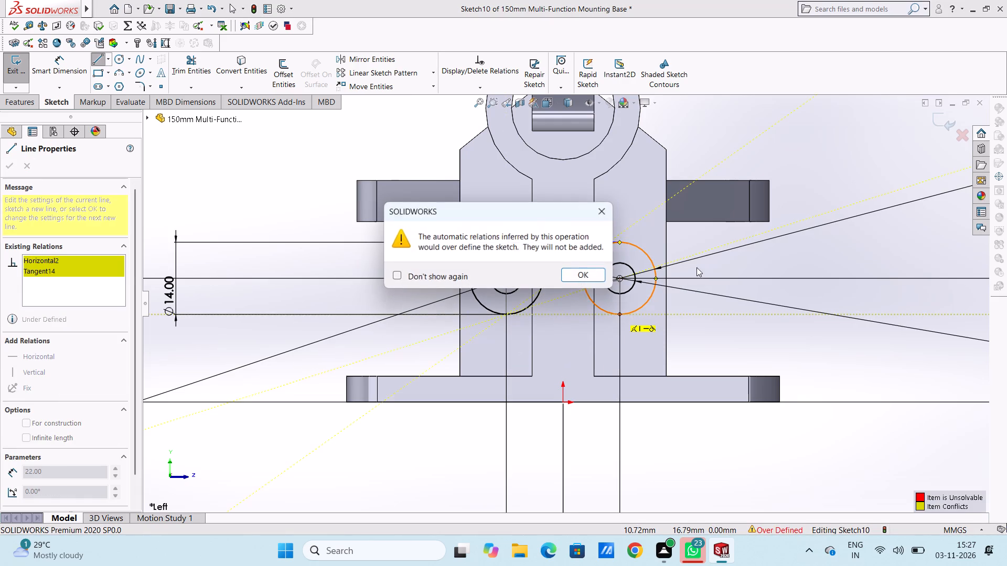
click(602, 211)
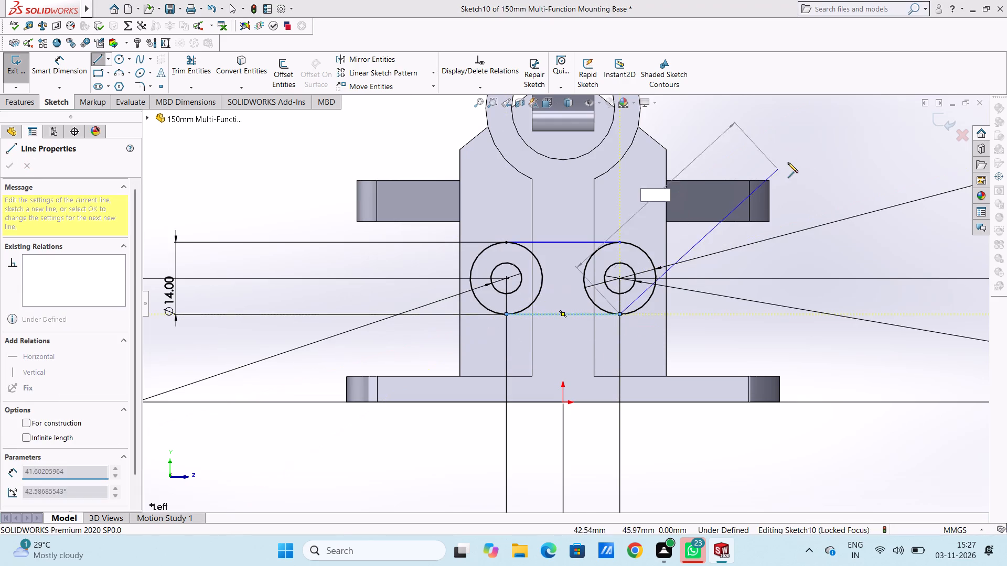
right_click(806, 160)
double_click(817, 167)
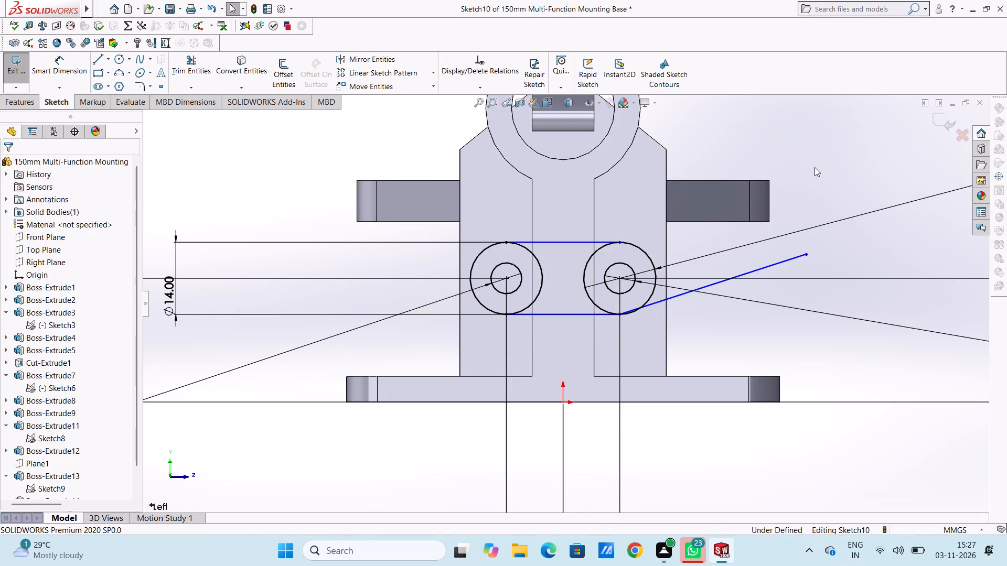
click(783, 260)
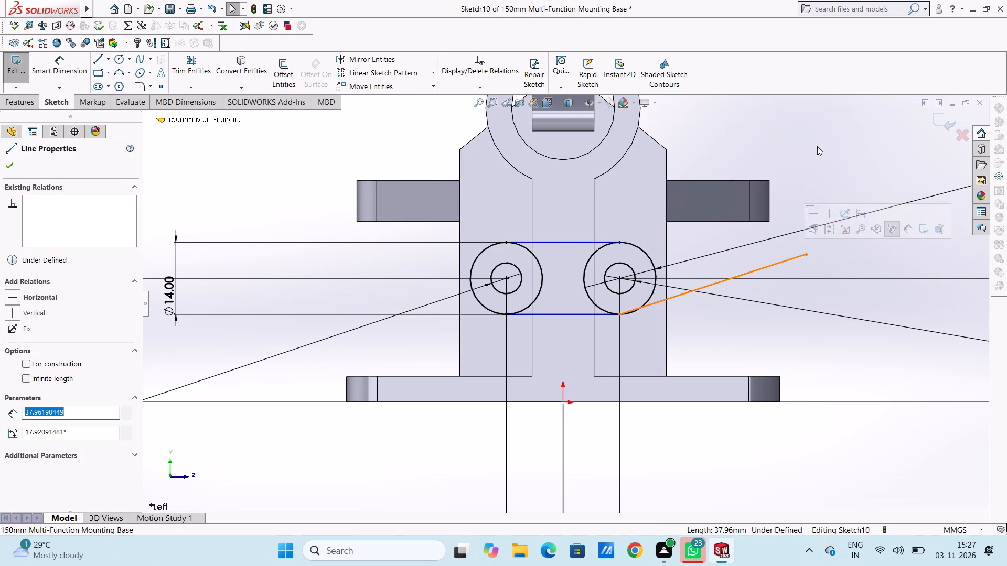
right_click(817, 146)
click(837, 286)
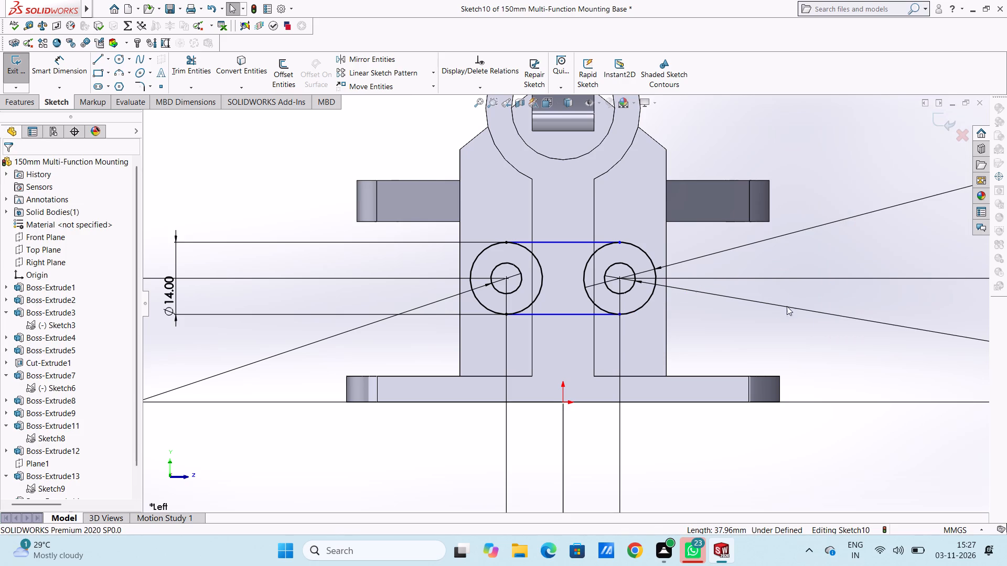
Make the upper line tangent to the left 14 mm circle and the lower line tangent to the right 14 mm circle.
scroll(750, 320, up, 4)
scroll(545, 249, down, 2)
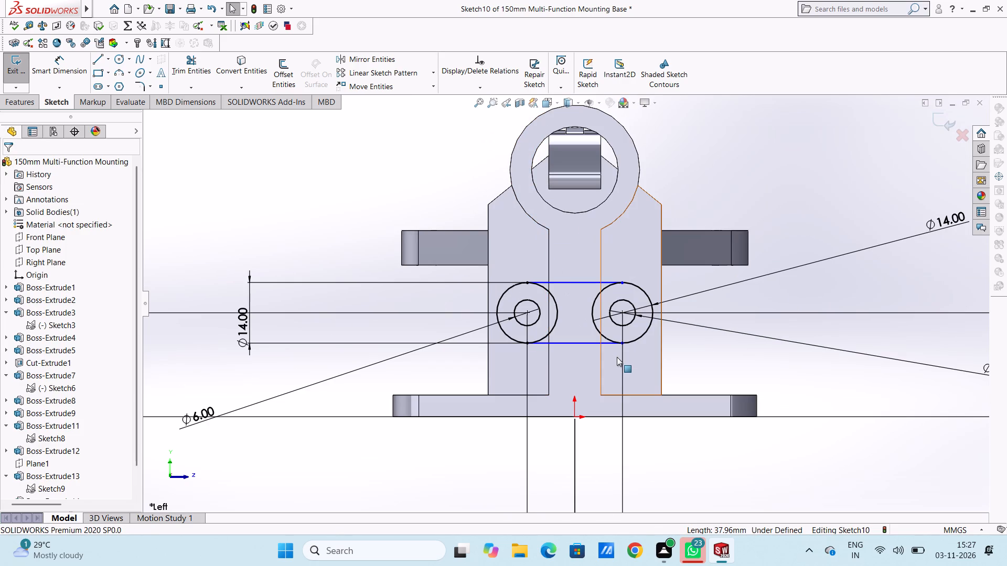
scroll(607, 339, down, 3)
click(524, 232)
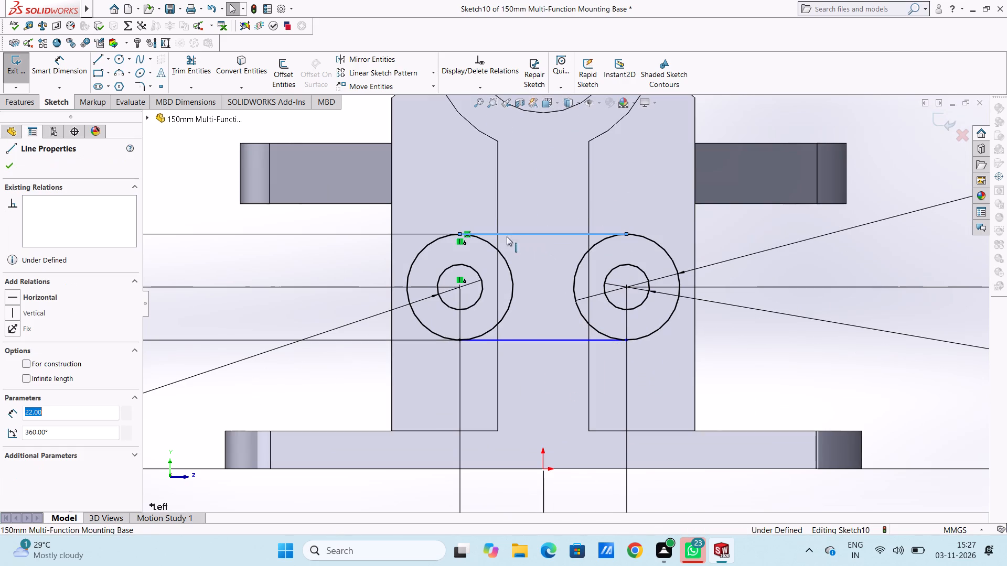
ctrl+click(488, 244)
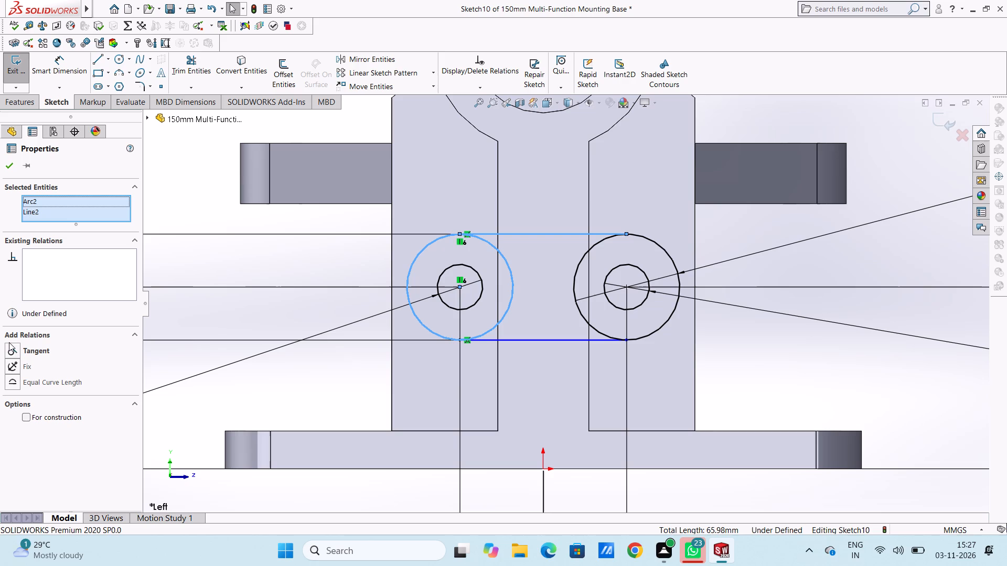
click(11, 349)
click(320, 236)
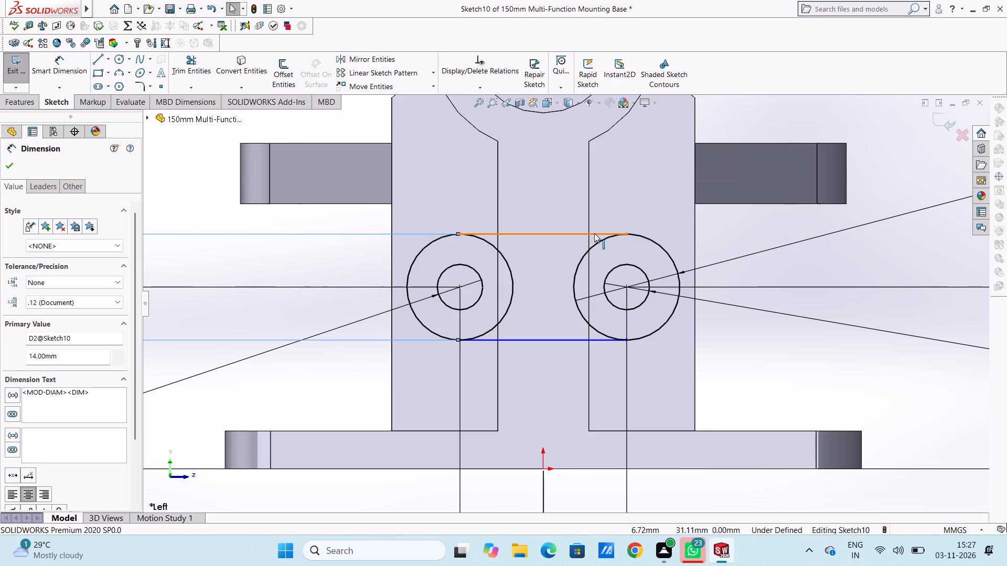
click(575, 338)
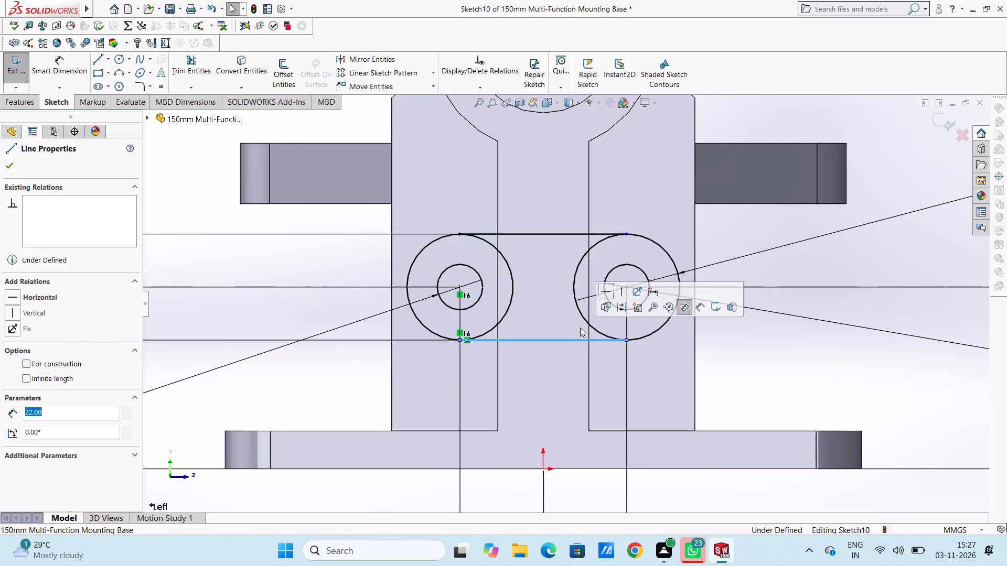
ctrl+click(584, 319)
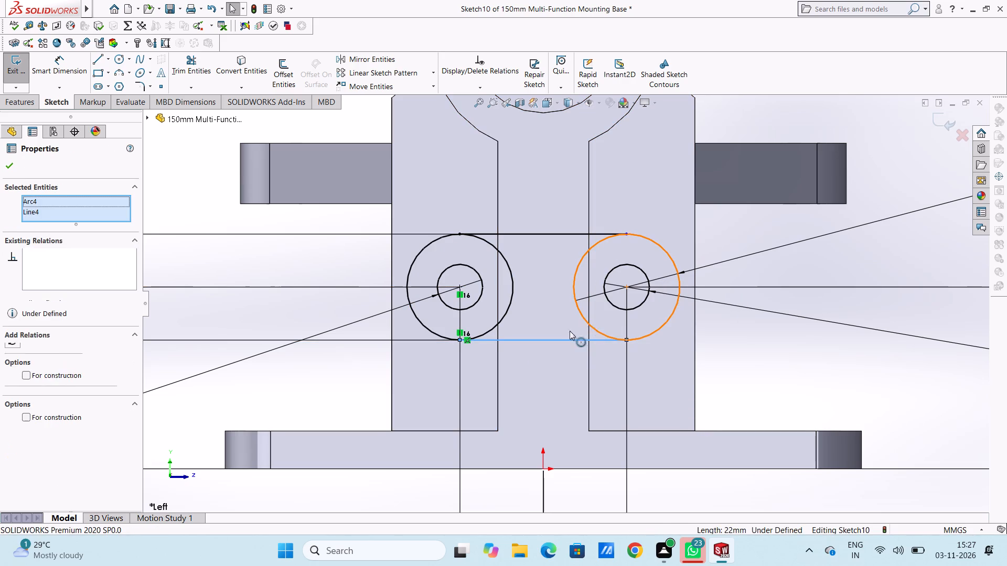
click(6, 350)
click(258, 294)
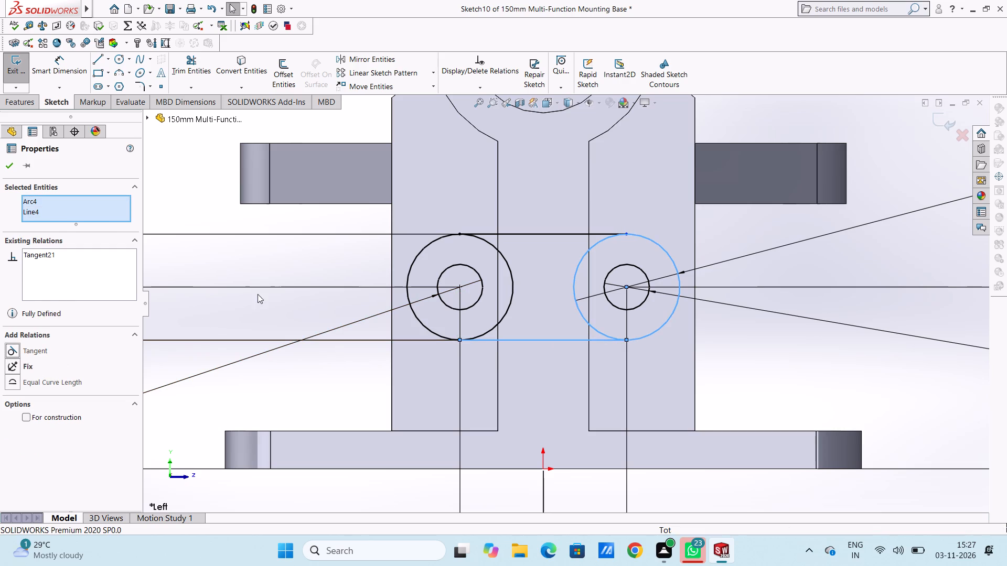
Set up a Boss-Extrude using the left ring, the central web and the corner regions beside the left ring as contours.
scroll(305, 287, up, 4)
middle_drag(362, 158, 338, 173)
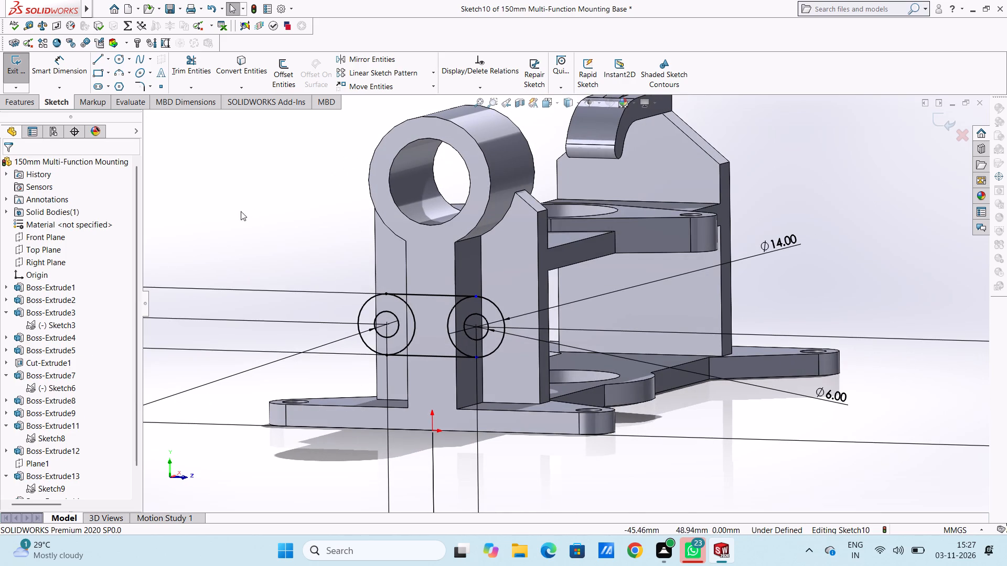
click(31, 102)
click(22, 72)
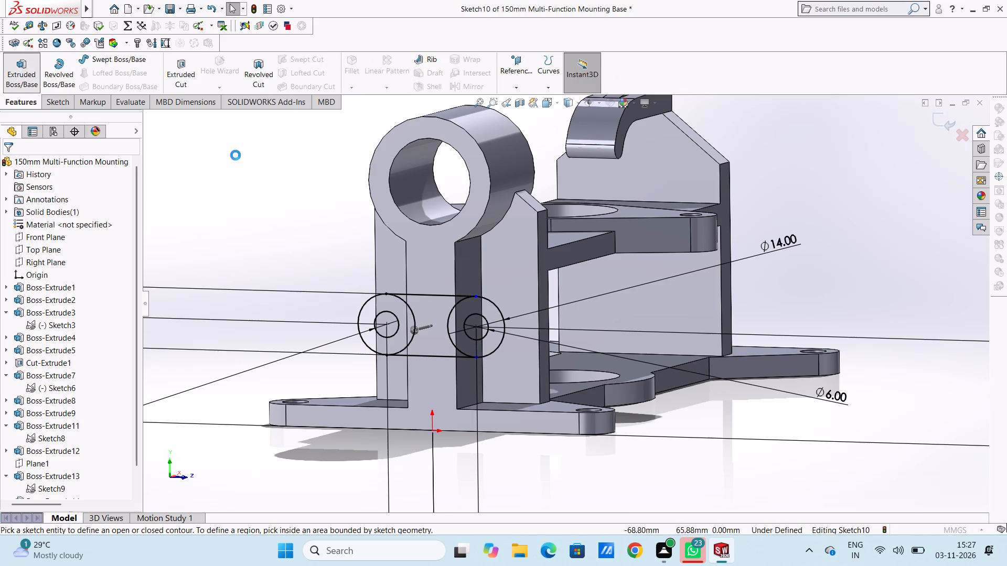
scroll(503, 374, down, 3)
click(337, 248)
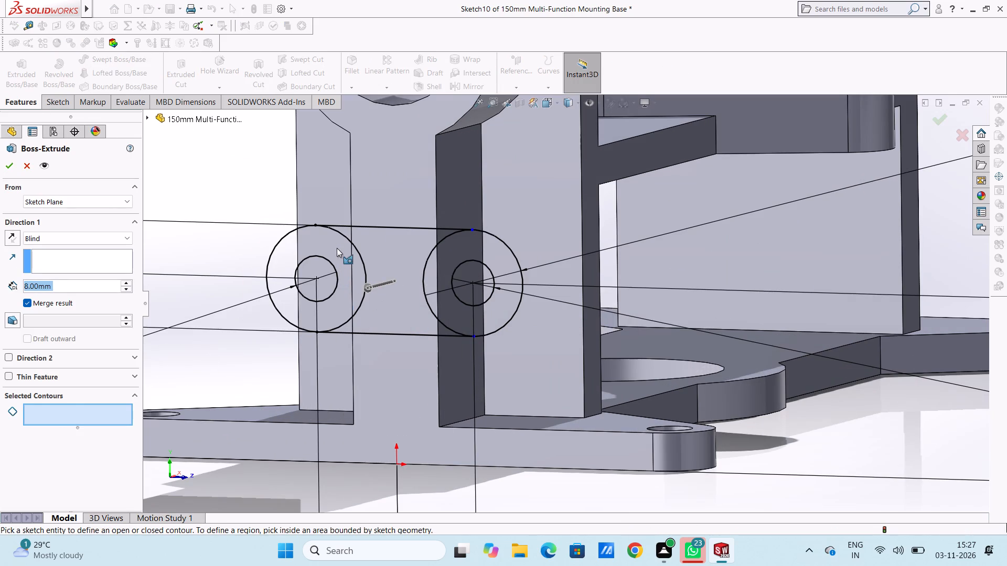
click(384, 247)
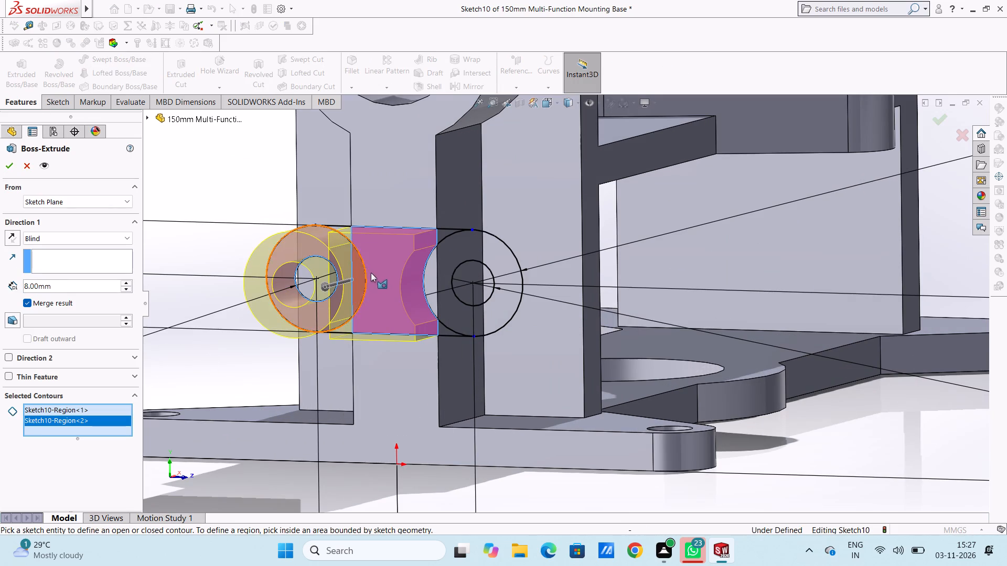
middle_drag(370, 272, 400, 286)
scroll(594, 334, down, 4)
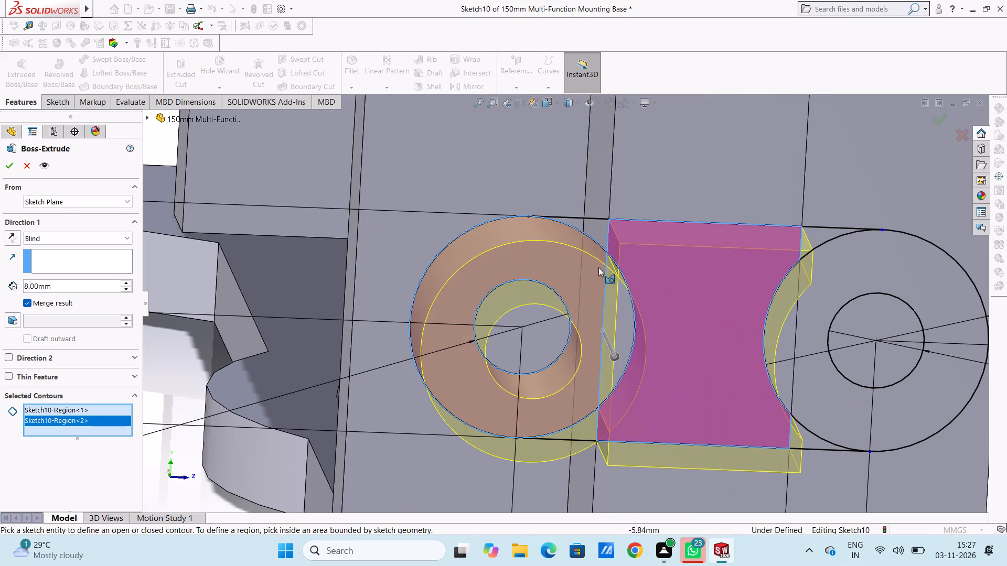
click(595, 227)
click(624, 319)
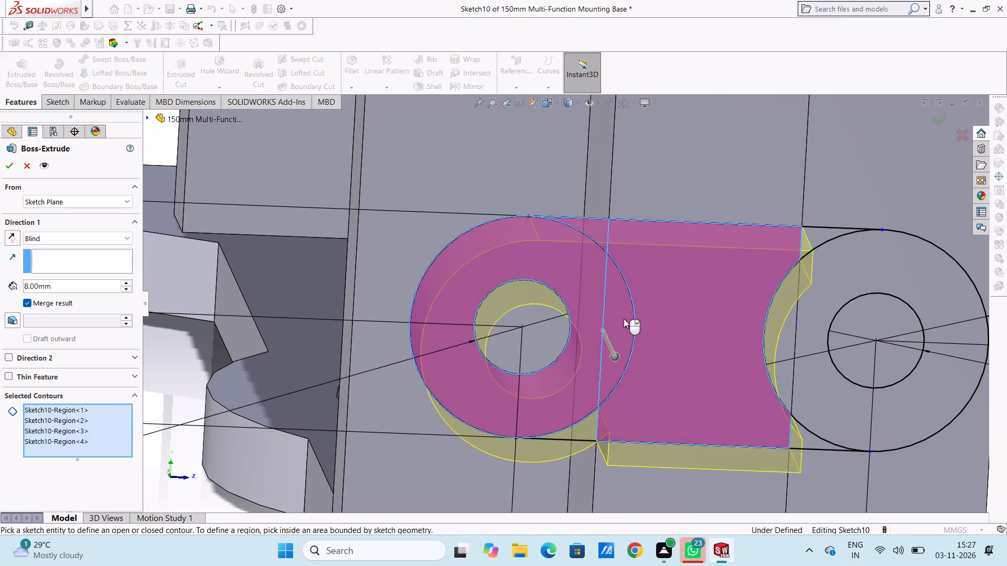
middle_drag(602, 442, 599, 456)
scroll(613, 433, up, 4)
middle_drag(613, 432, 614, 405)
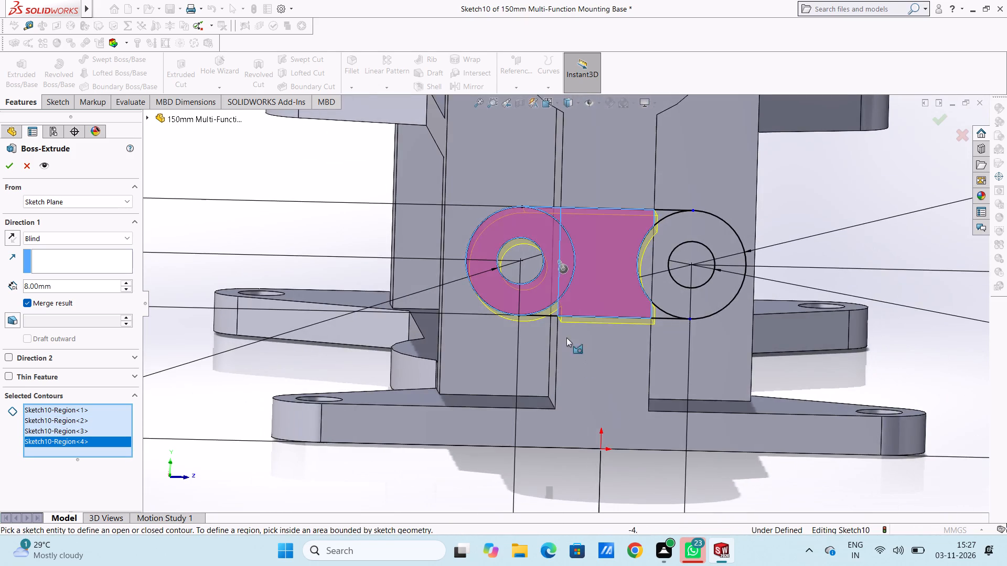
scroll(562, 329, down, 5)
click(544, 284)
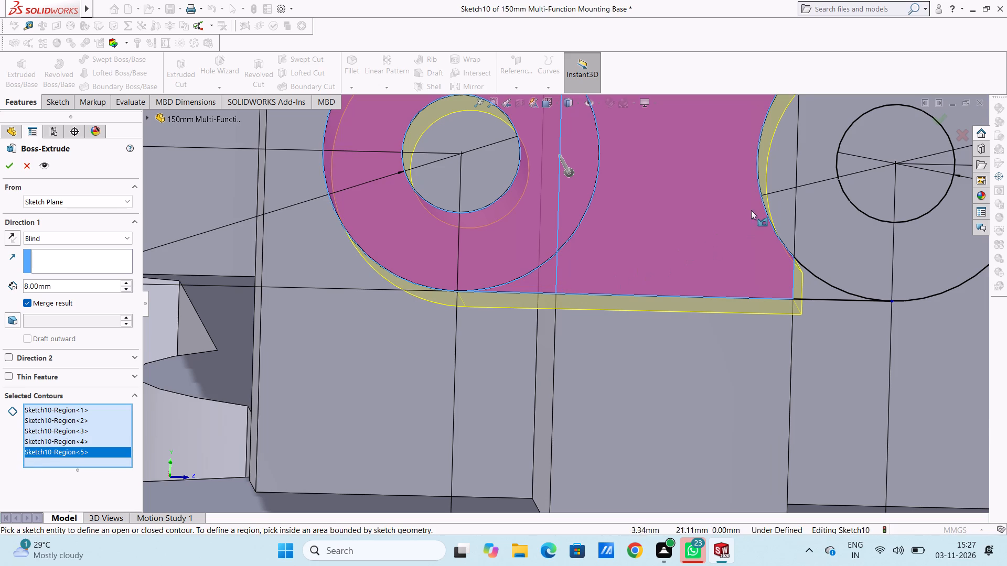
Add the right ring and the corner regions beside it to the Boss-Extrude contours, keeping the 6 mm holes open.
click(775, 200)
click(822, 230)
scroll(822, 230, up, 4)
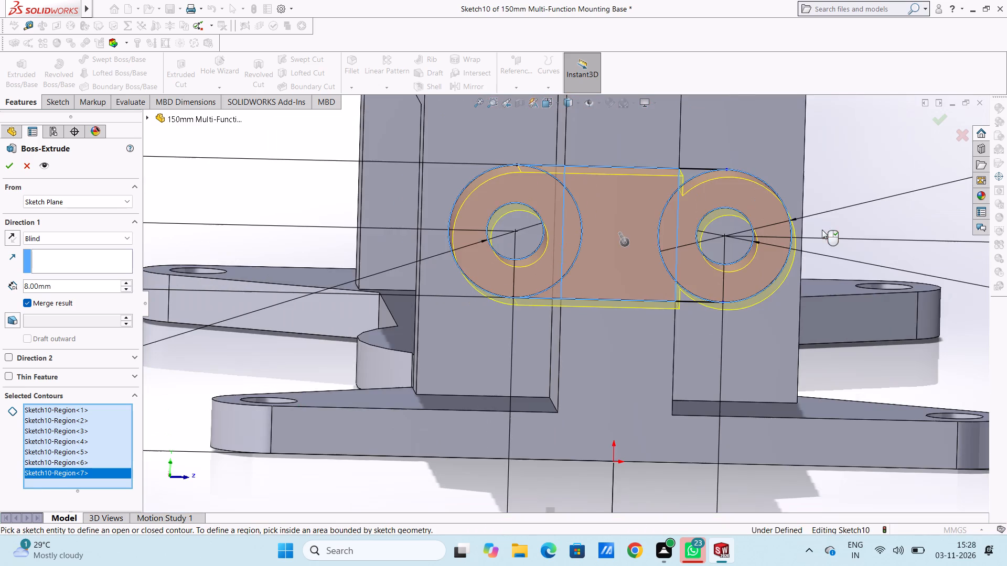
scroll(712, 305, down, 4)
click(612, 290)
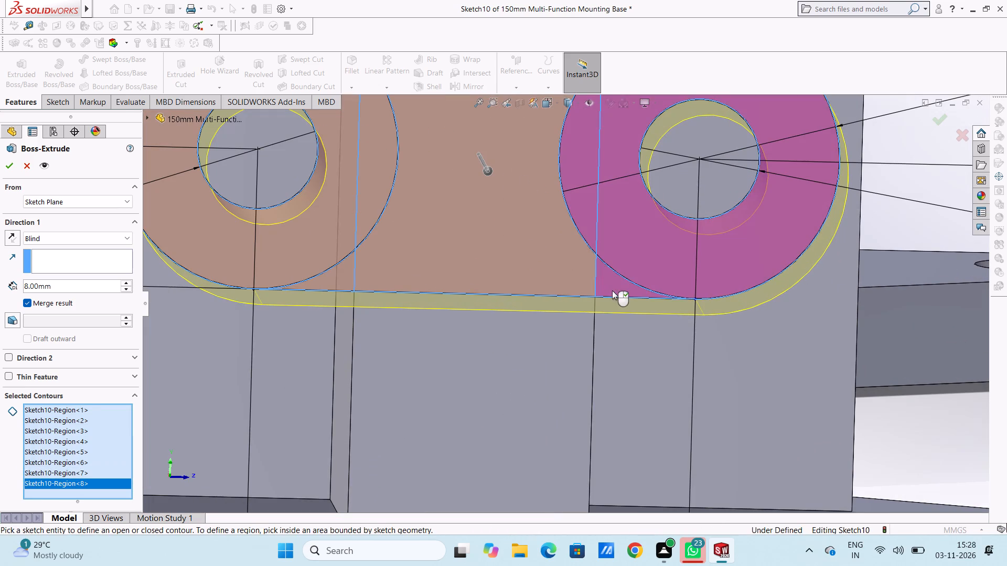
scroll(617, 262, up, 5)
middle_drag(608, 211, 606, 242)
scroll(601, 260, down, 5)
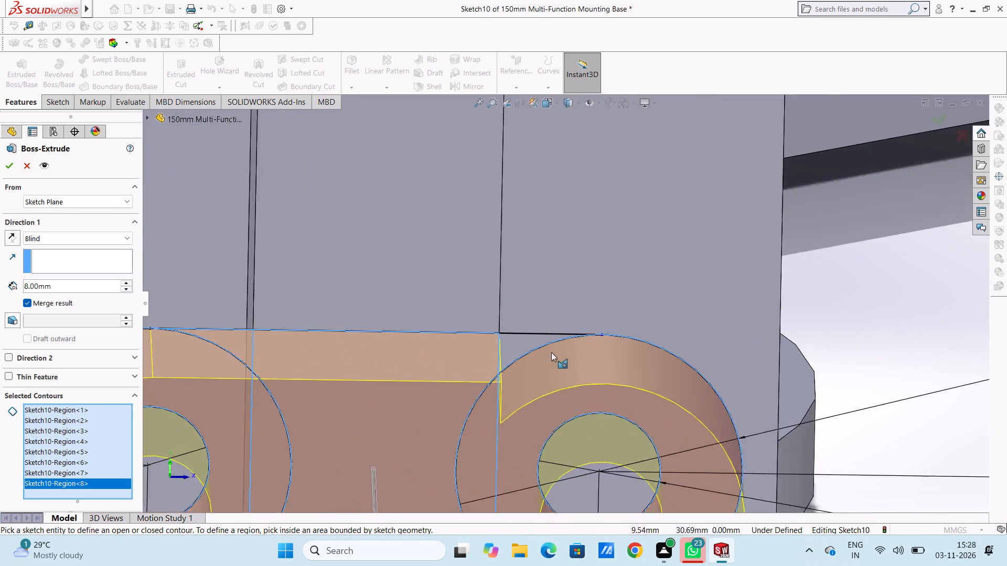
scroll(551, 352, down, 2)
click(504, 343)
scroll(504, 343, up, 15)
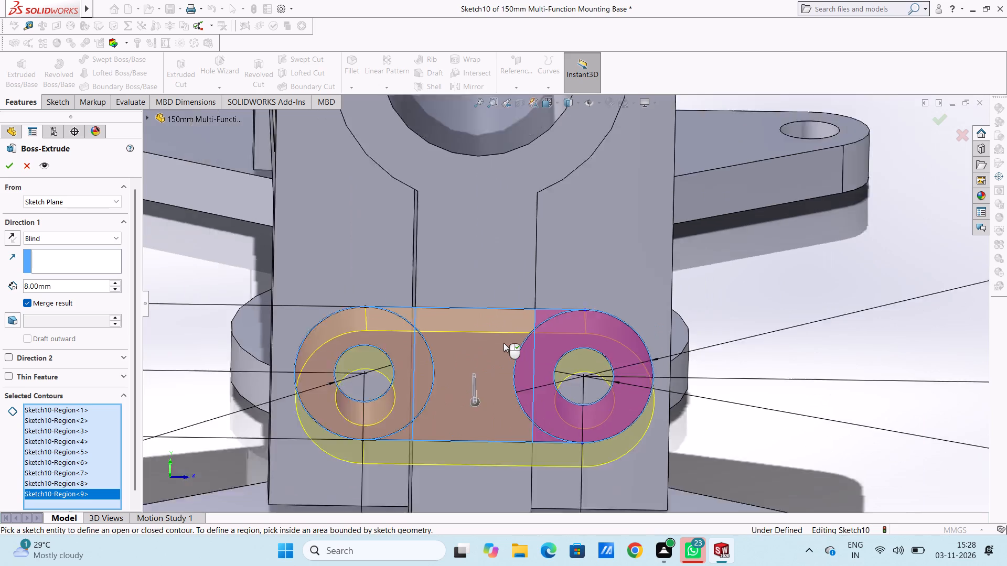
scroll(504, 343, up, 3)
Extrude the slot-shaped contours with Up To Surface, ending at the face of the wide plate behind the tube-side upright.
middle_drag(410, 433, 349, 422)
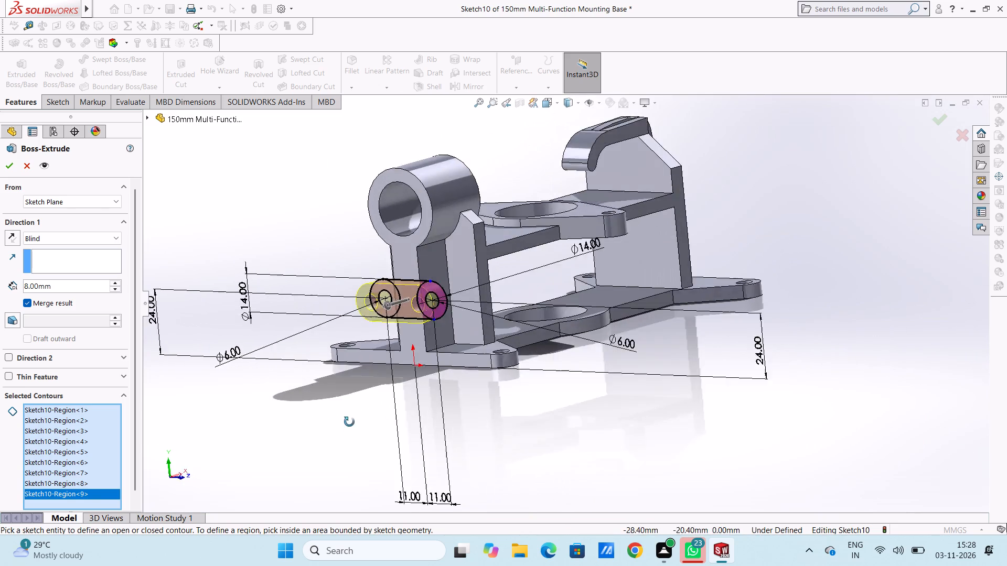
middle_drag(349, 422, 339, 424)
click(85, 240)
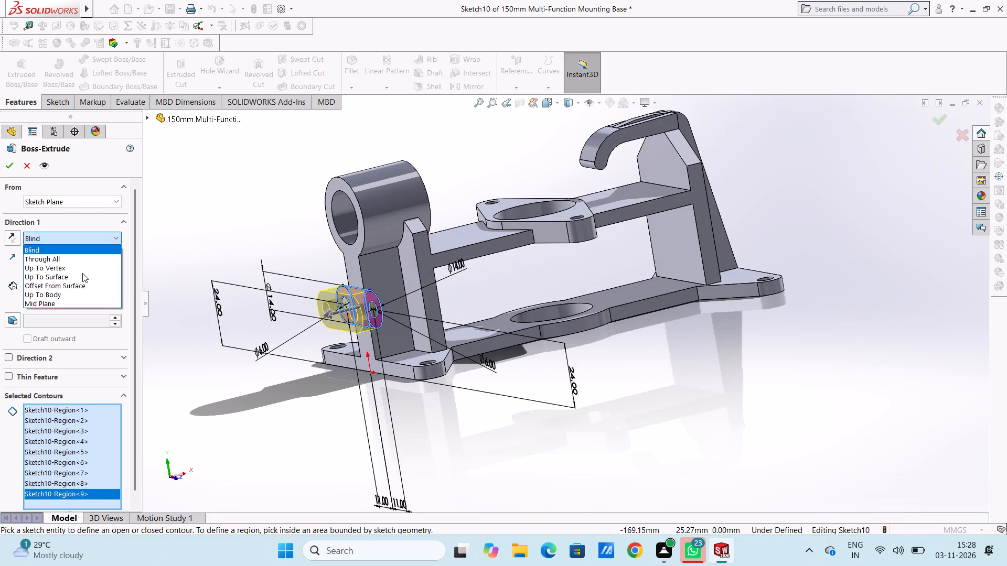
click(80, 276)
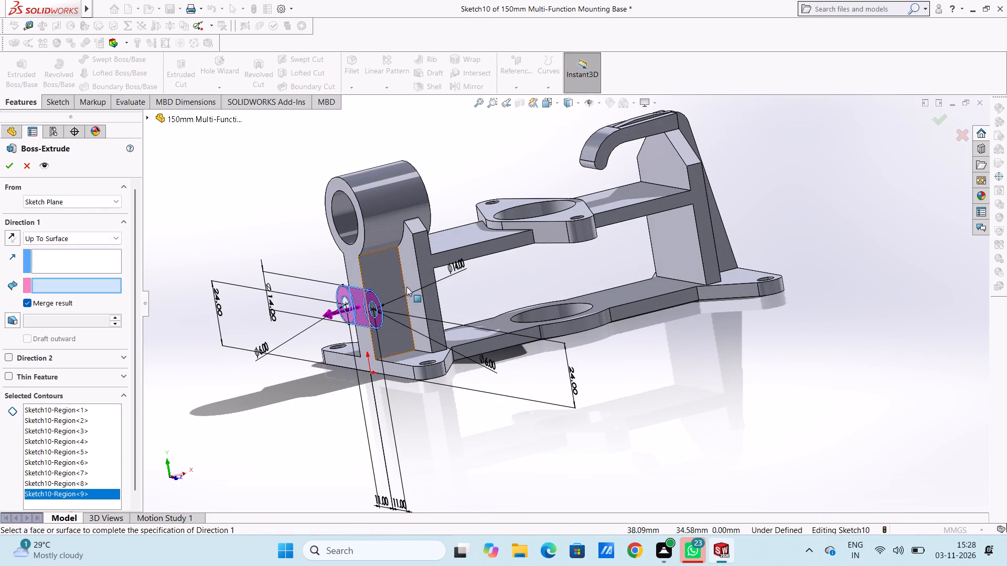
middle_drag(408, 287, 420, 291)
click(431, 286)
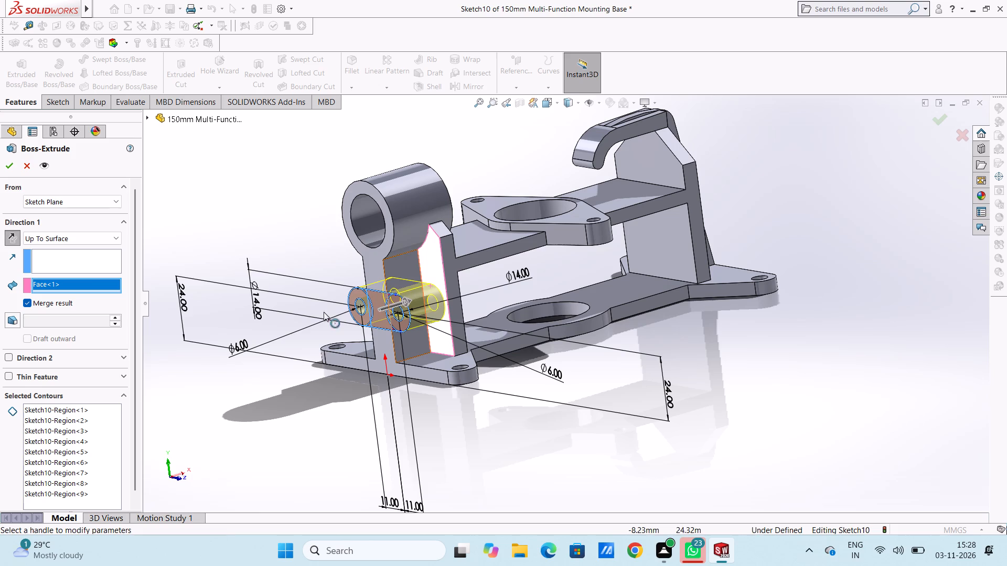
click(9, 170)
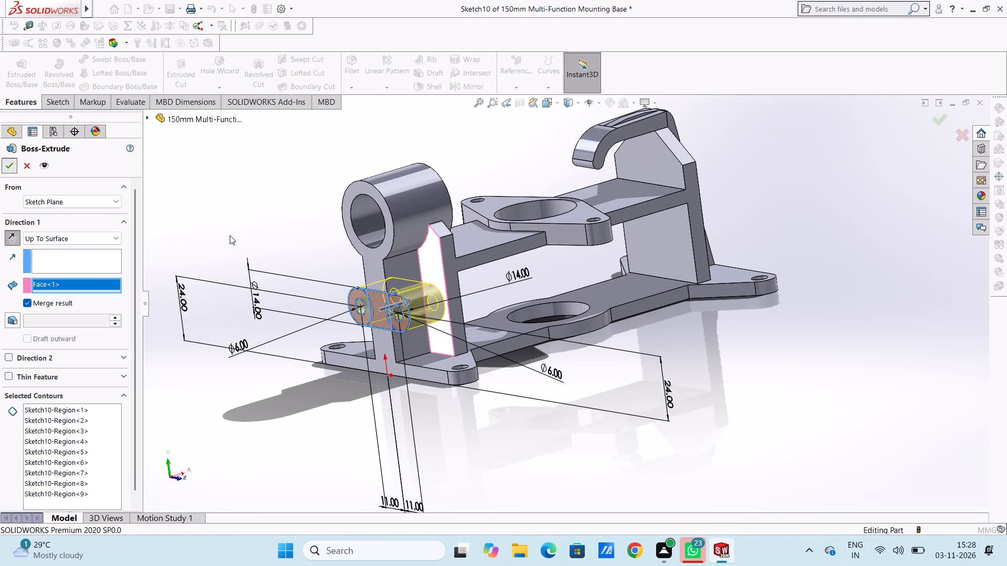
click(230, 235)
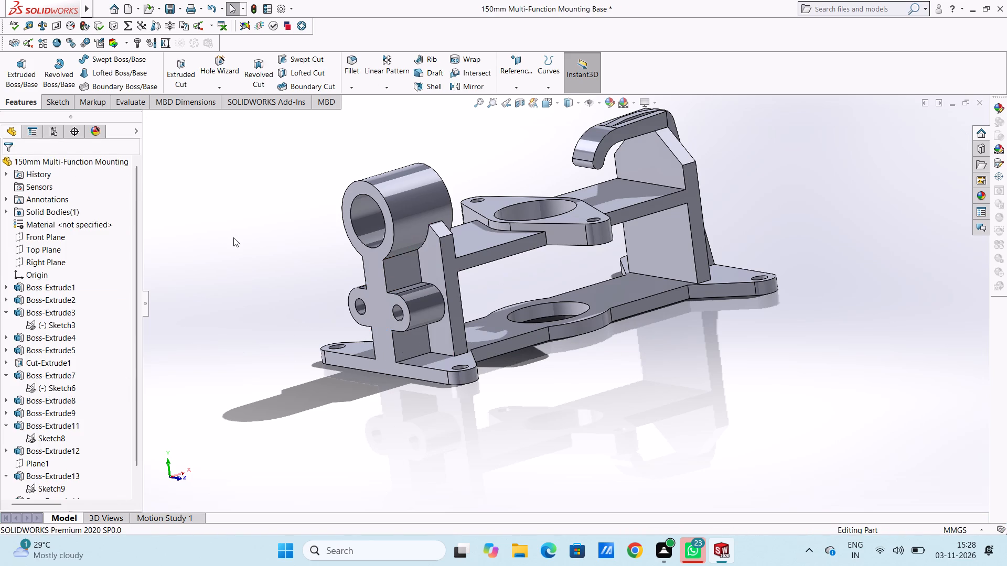
On the tube-side upright's outer face, sketch two 3 mm radius circles centred on and matching the slot-shaped boss's two holes.
key(ctrl+3)
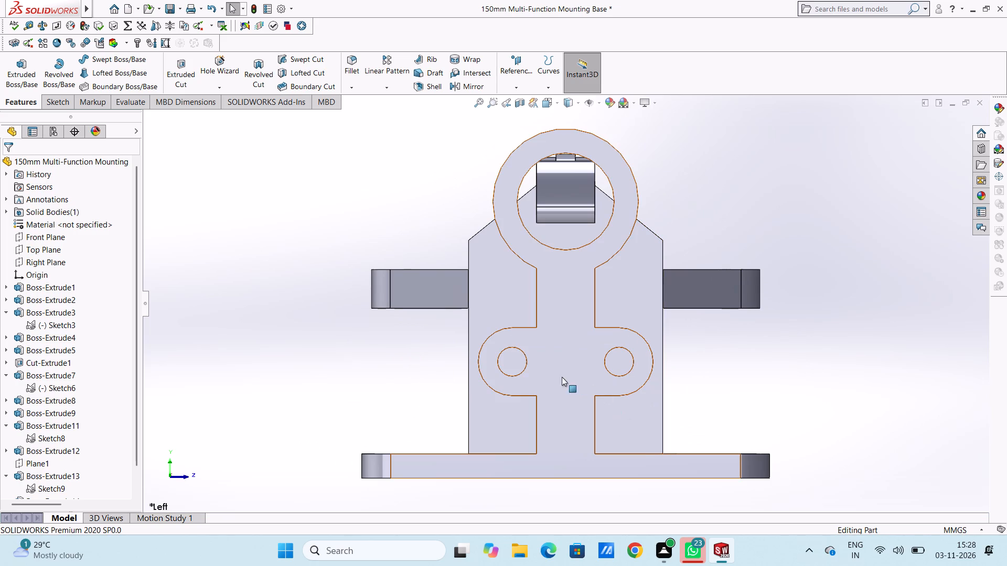
click(572, 363)
click(622, 334)
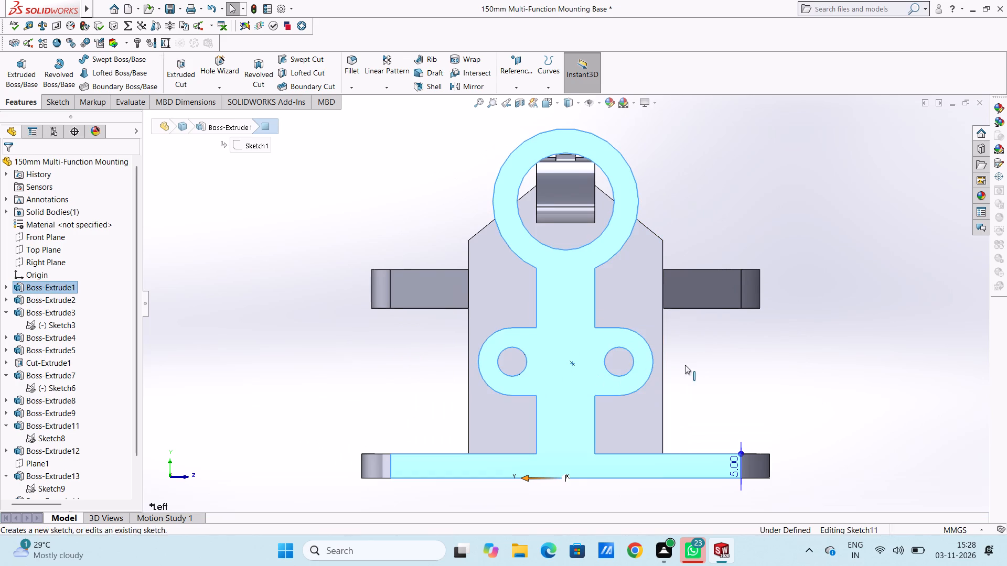
click(749, 377)
click(118, 61)
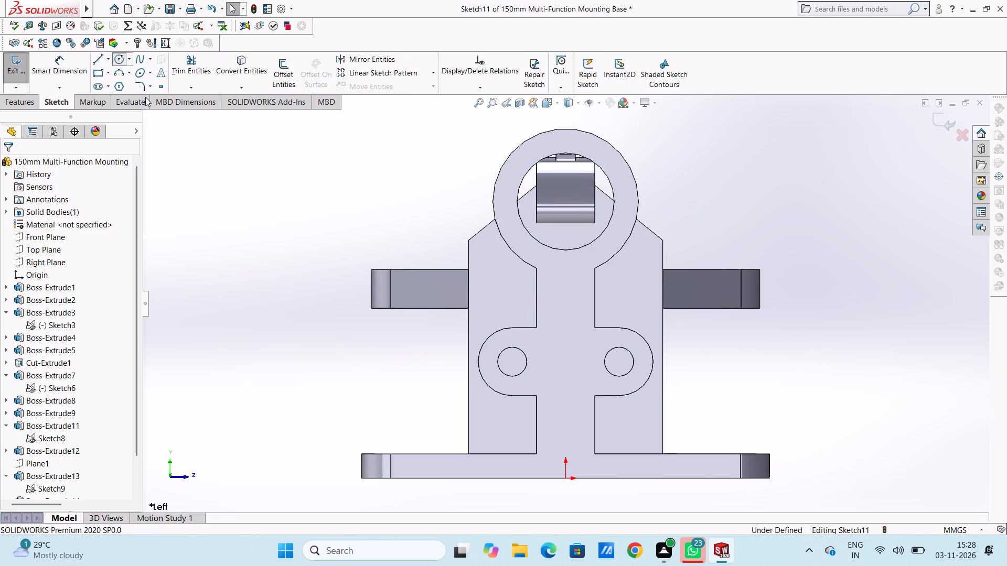
scroll(549, 363, down, 4)
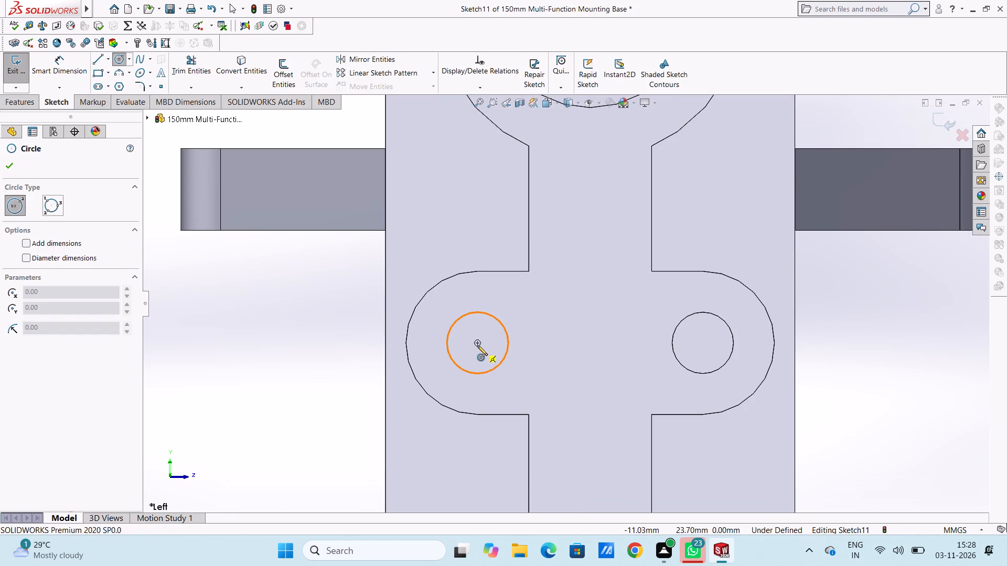
click(477, 341)
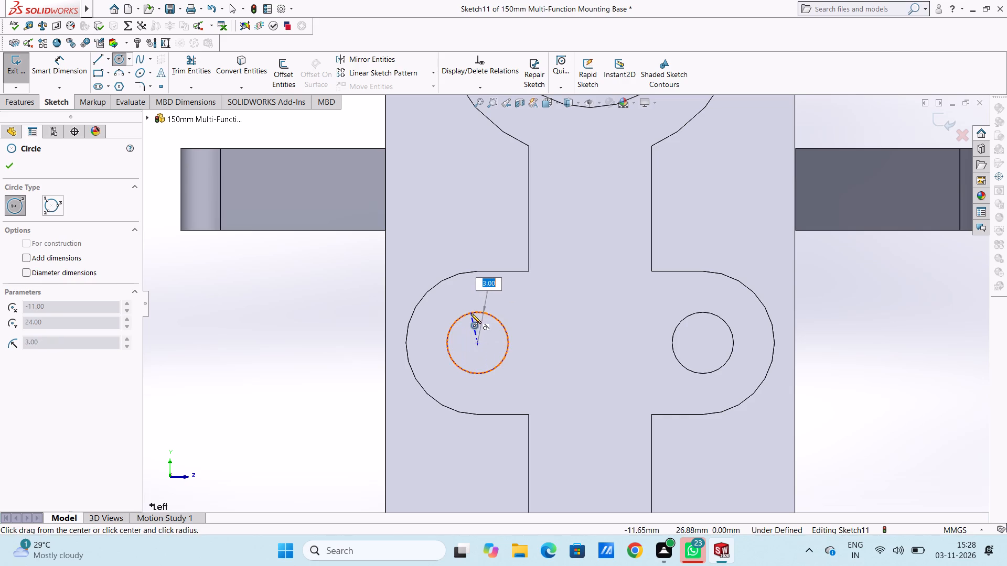
click(471, 313)
click(701, 341)
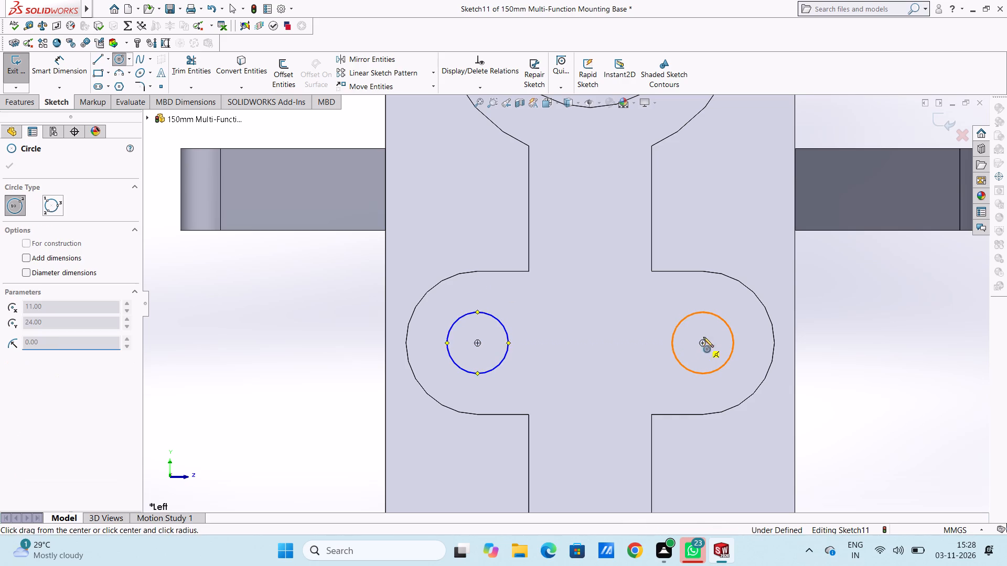
click(719, 314)
scroll(827, 299, up, 4)
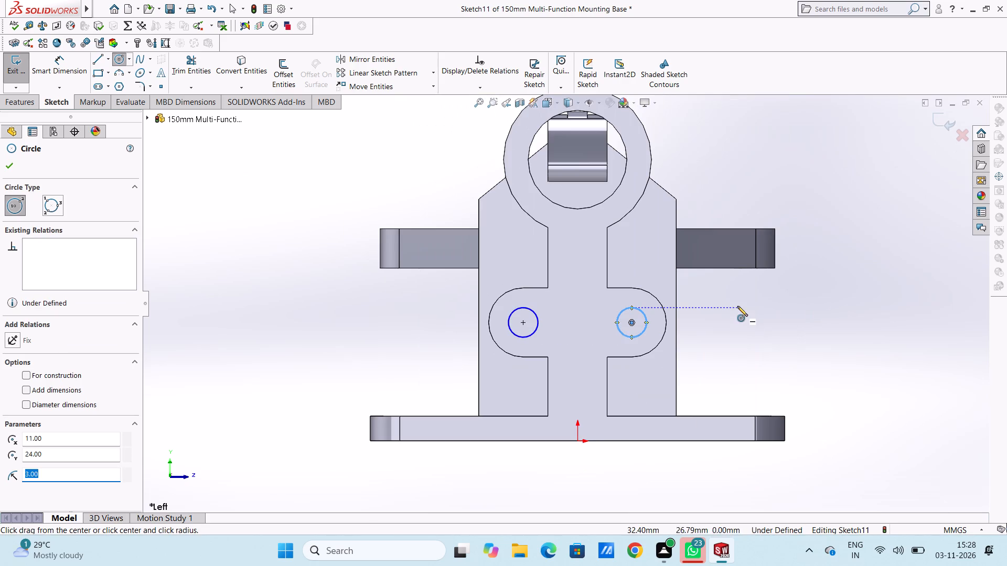
right_click(737, 306)
double_click(752, 313)
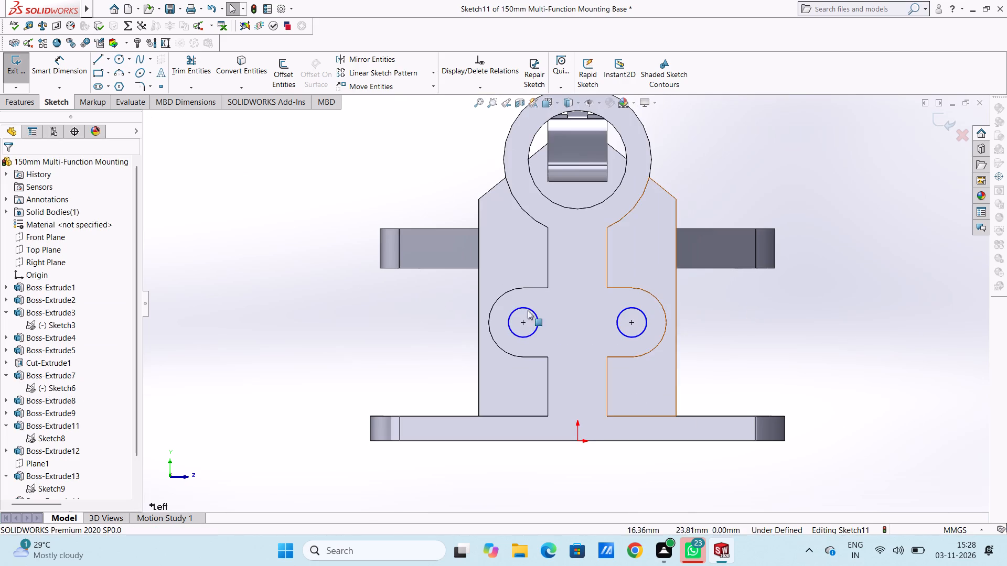
Dimension both sketched circles with a diameter of 6 mm each.
click(71, 67)
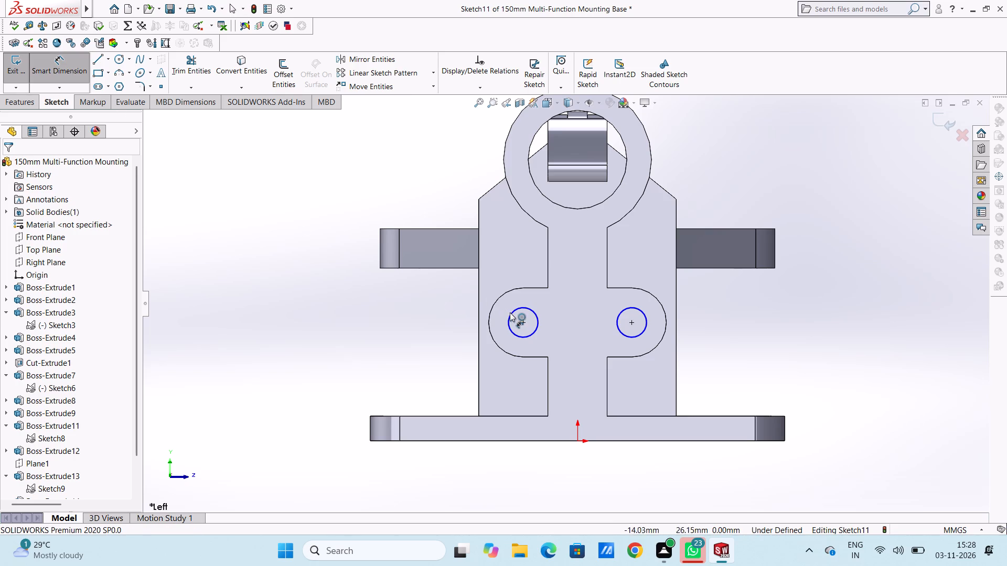
click(511, 313)
click(400, 183)
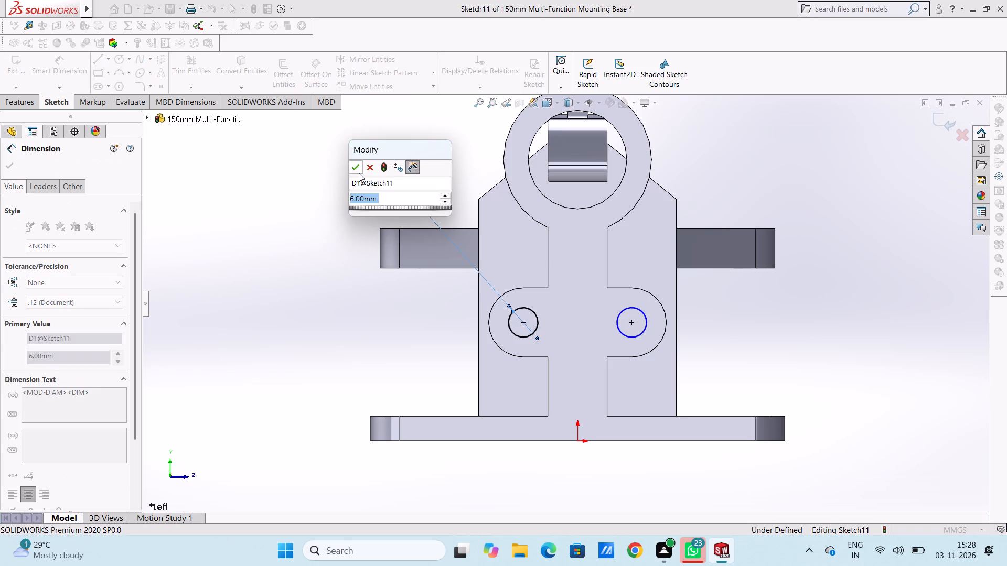
click(355, 166)
click(340, 173)
click(631, 310)
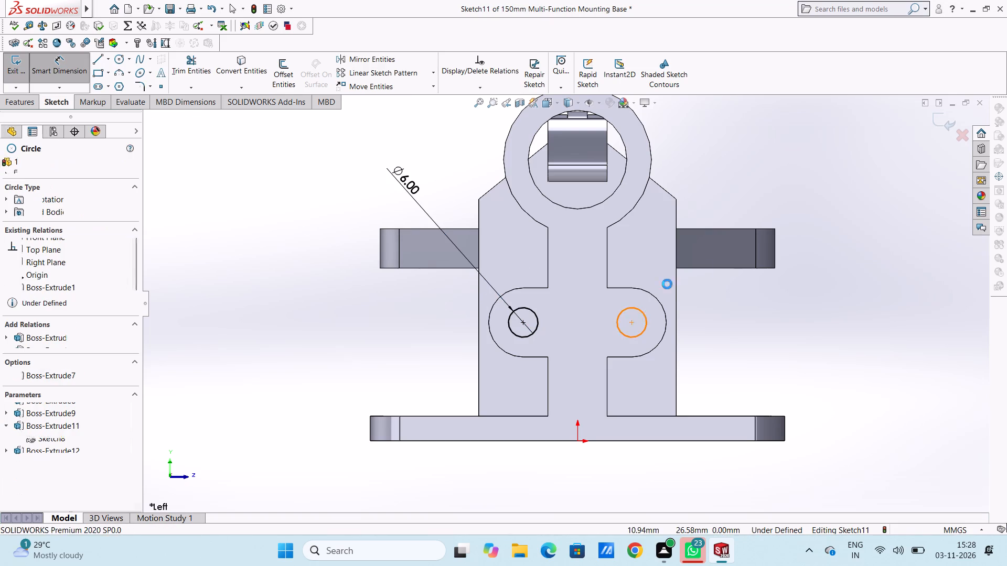
click(791, 187)
click(746, 170)
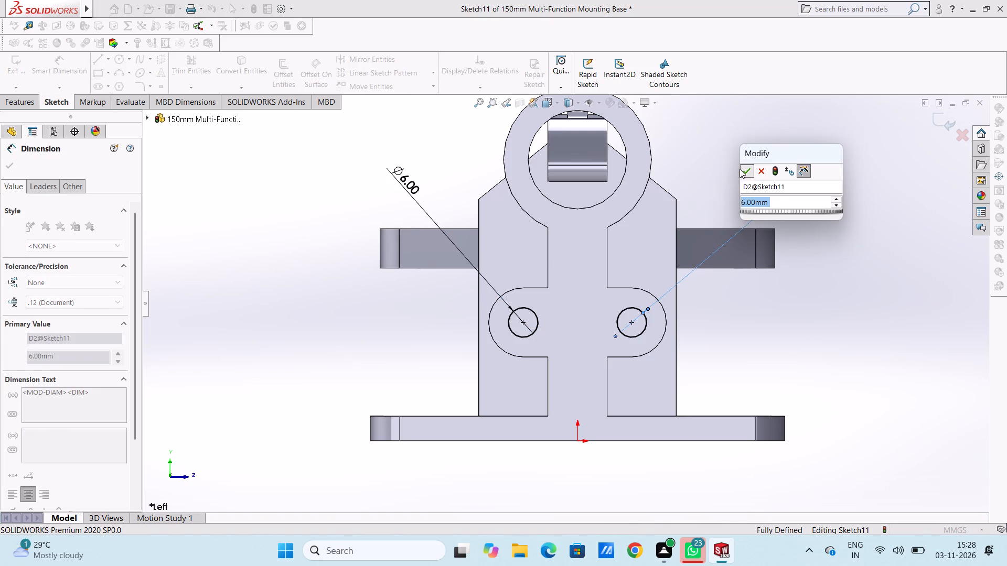
click(736, 167)
scroll(736, 167, up, 3)
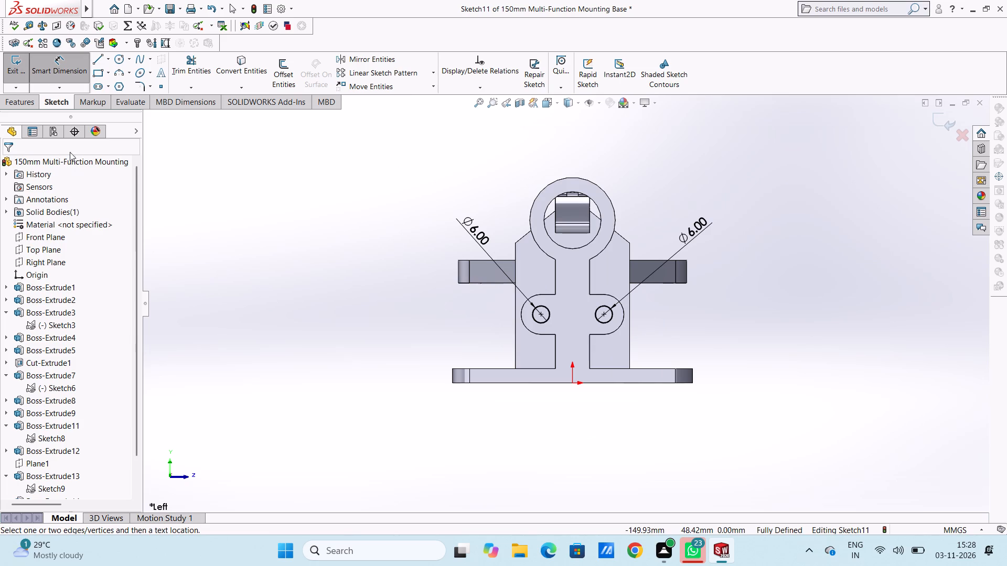
click(63, 73)
Cut-Extrude the two 6 mm circles with a Blind depth of 50 mm through the boss and the plate behind it.
click(19, 104)
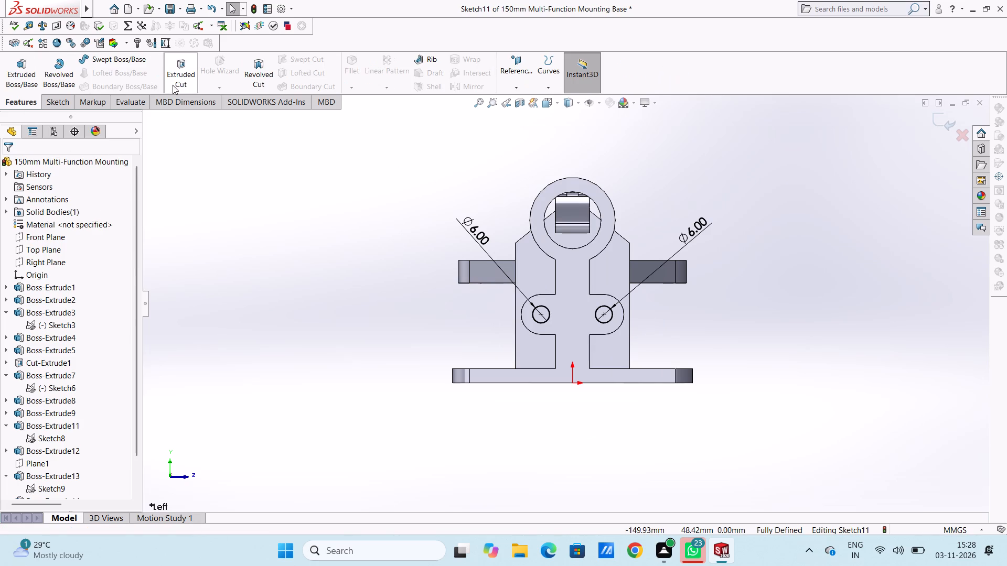
click(179, 73)
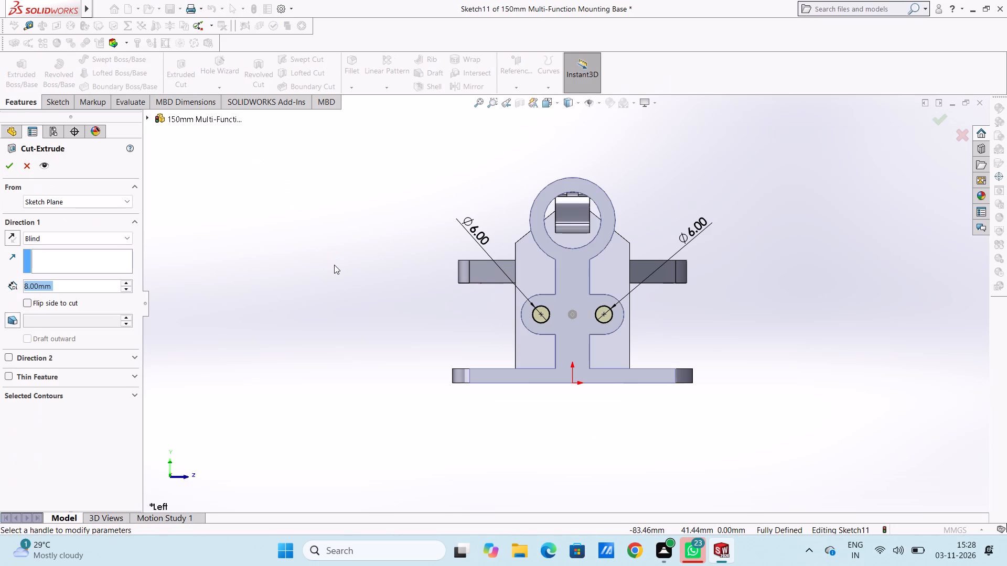
middle_drag(292, 271, 228, 286)
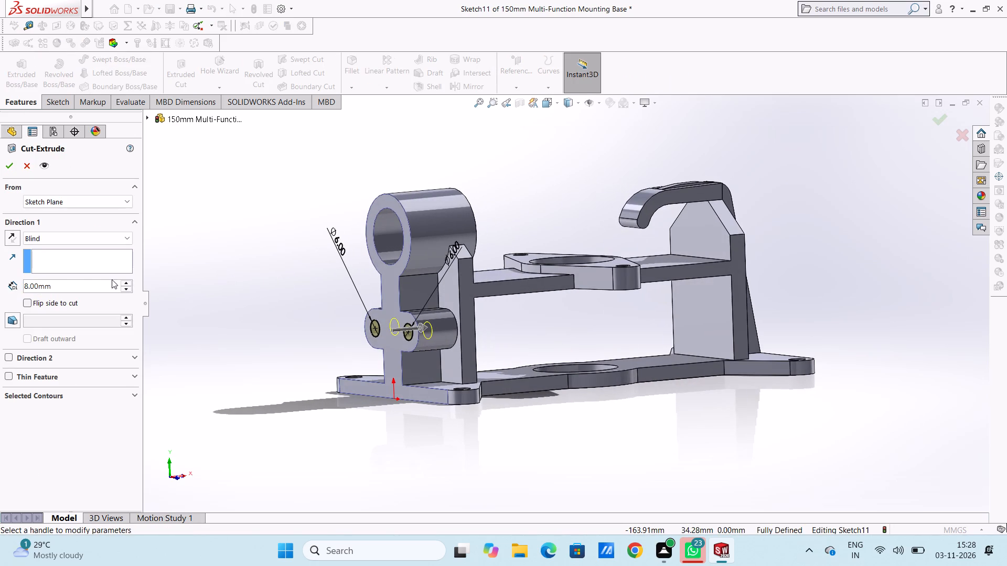
double_click(91, 278)
double_click(91, 281)
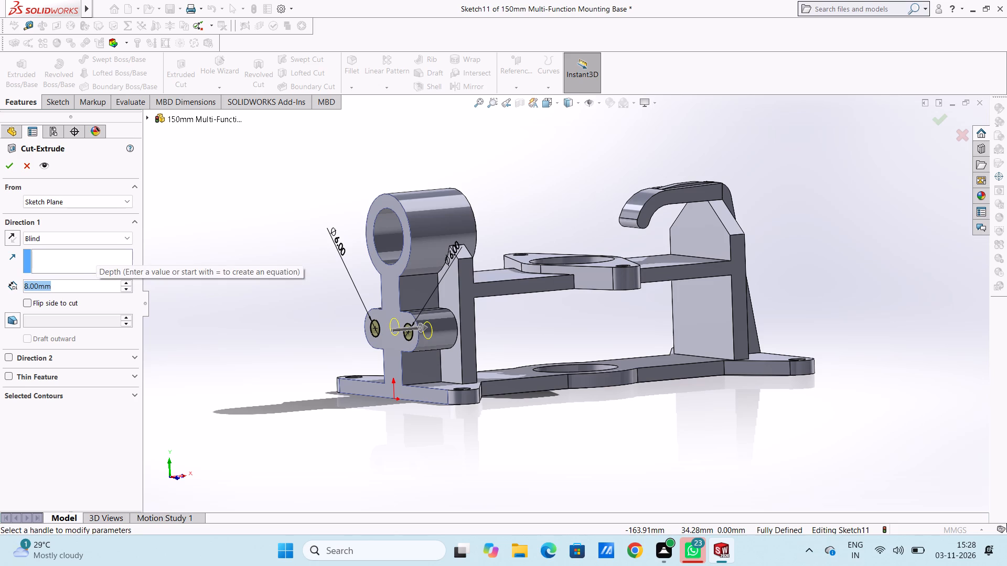
text(50)
key(Return)
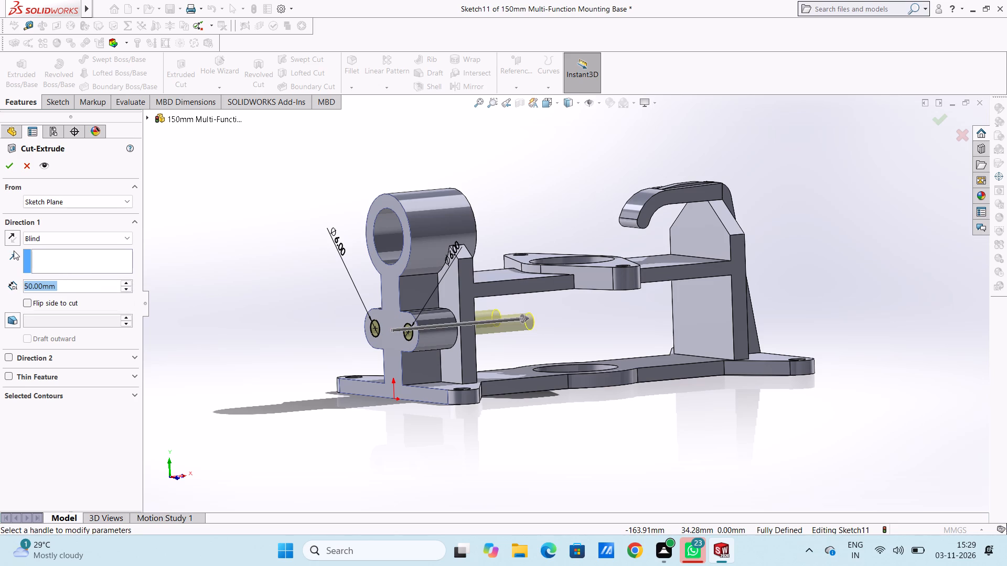
click(9, 170)
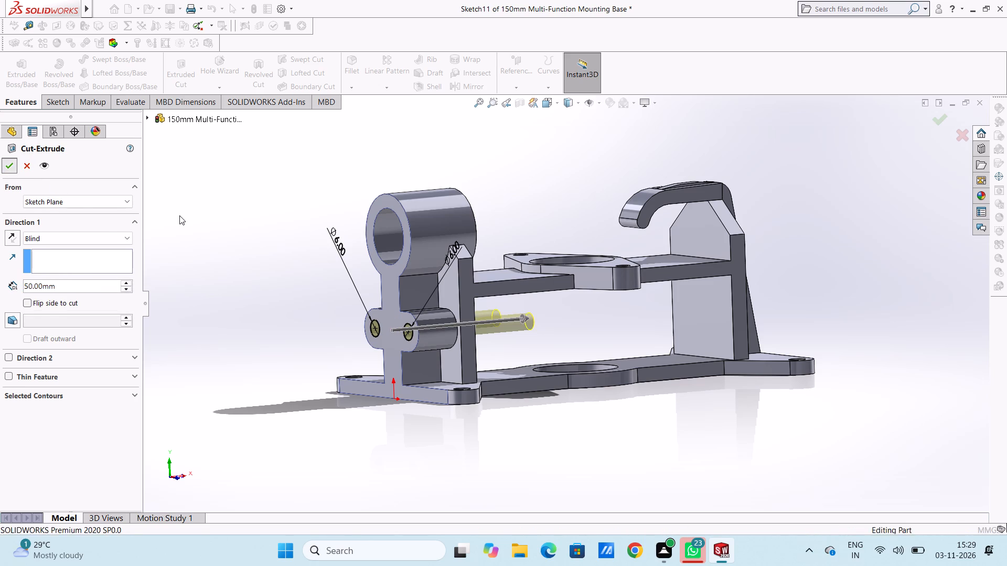
Examine both sides of the tube-side upright to check where the two 6 mm holes enter and exit.
drag(179, 215, 184, 221)
middle_drag(222, 244, 290, 241)
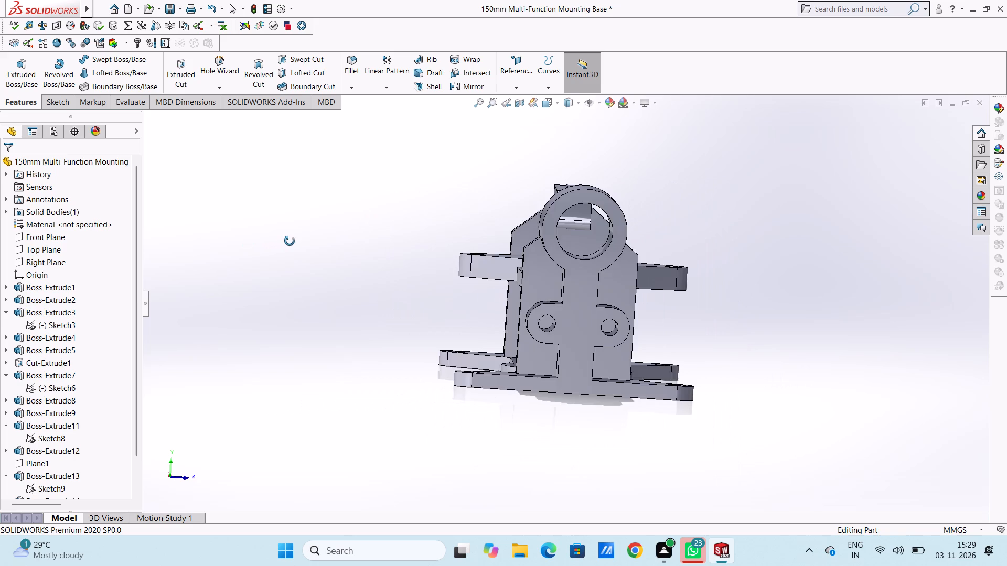
middle_drag(290, 241, 220, 233)
middle_drag(302, 241, 300, 240)
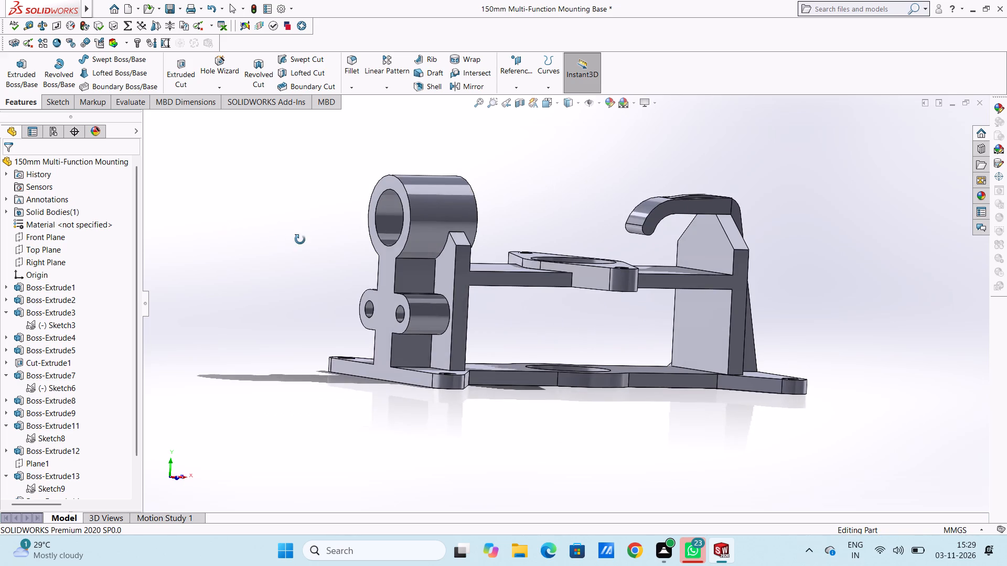
middle_drag(300, 240, 266, 238)
scroll(423, 245, up, 3)
middle_drag(379, 285, 371, 281)
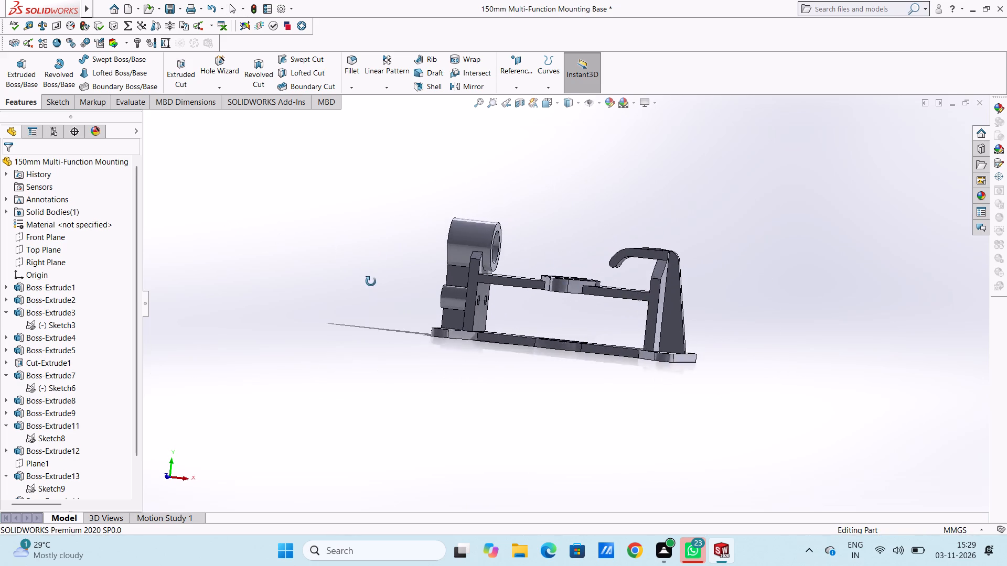
middle_drag(371, 281, 369, 290)
scroll(612, 221, down, 1)
scroll(457, 303, down, 1)
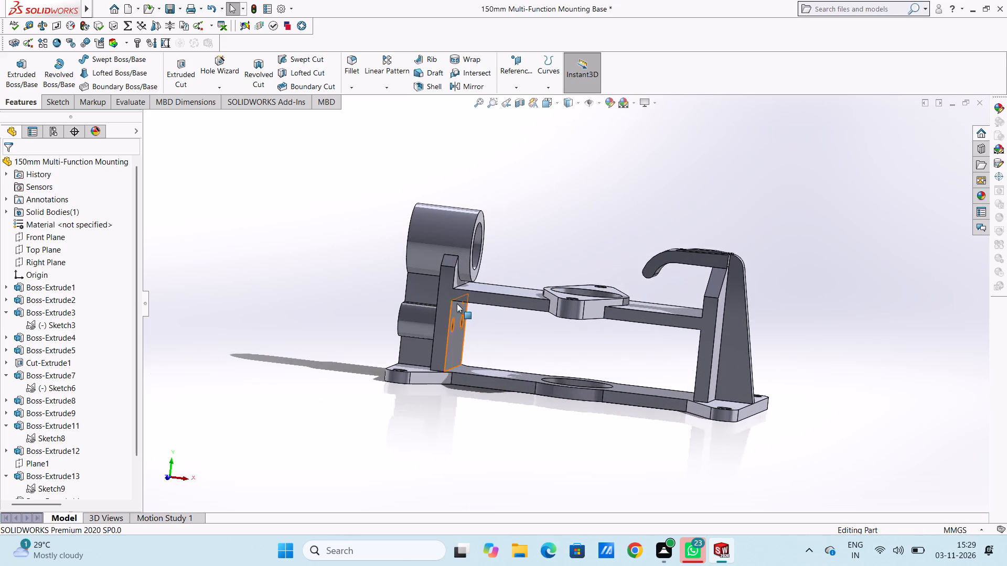
scroll(457, 303, down, 1)
Inspect the two 6 mm holes lengthwise using a near-horizontal section, rotated from the Front Plane and offset about -12 mm, and restore the full isometric view.
click(518, 104)
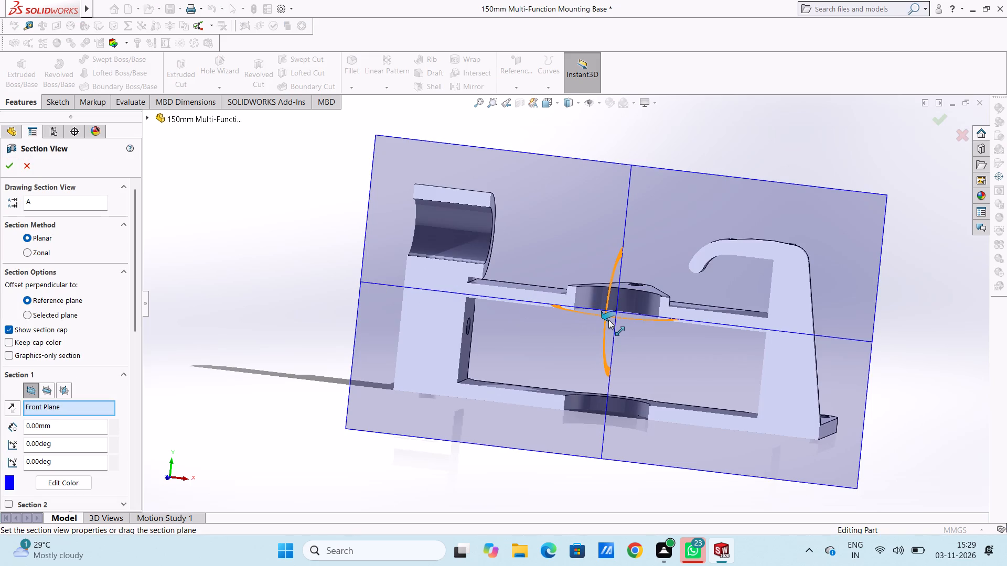
drag(608, 320, 603, 295)
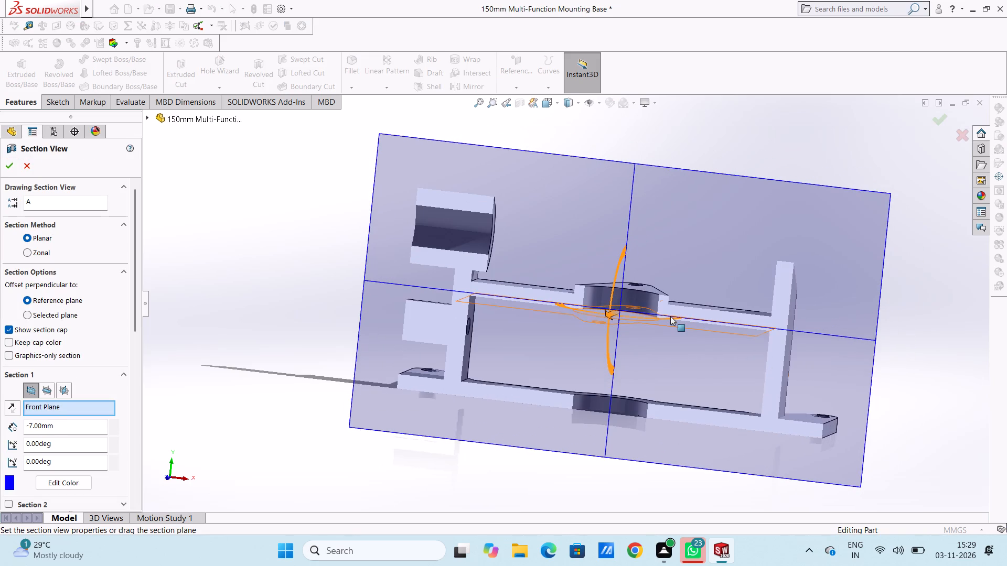
drag(651, 318, 583, 356)
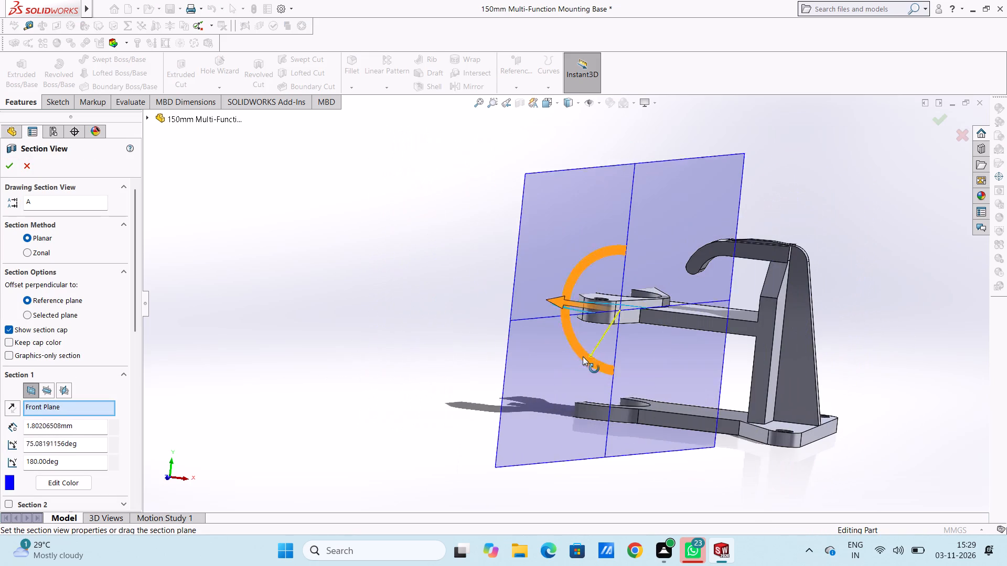
drag(583, 356, 610, 363)
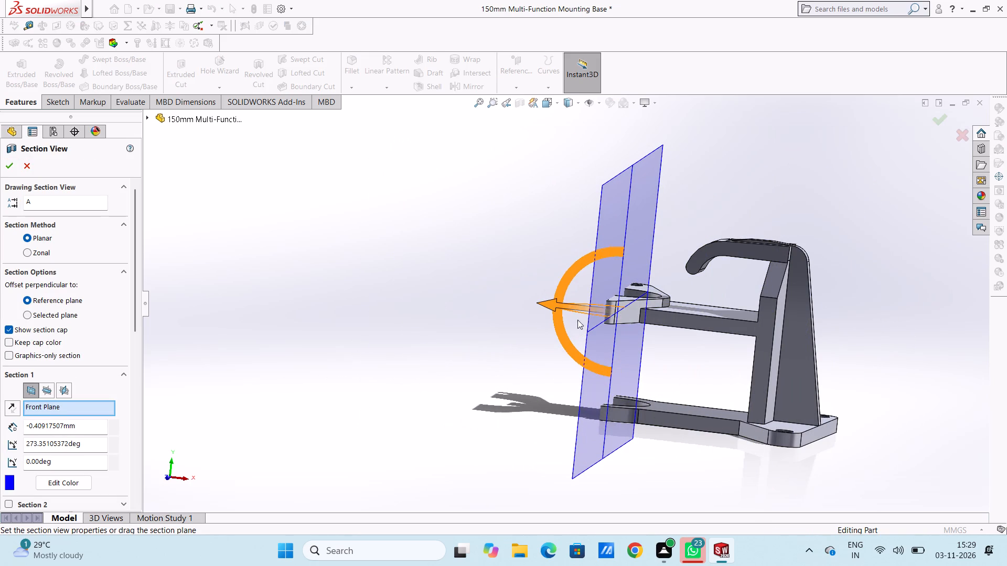
drag(572, 280, 650, 276)
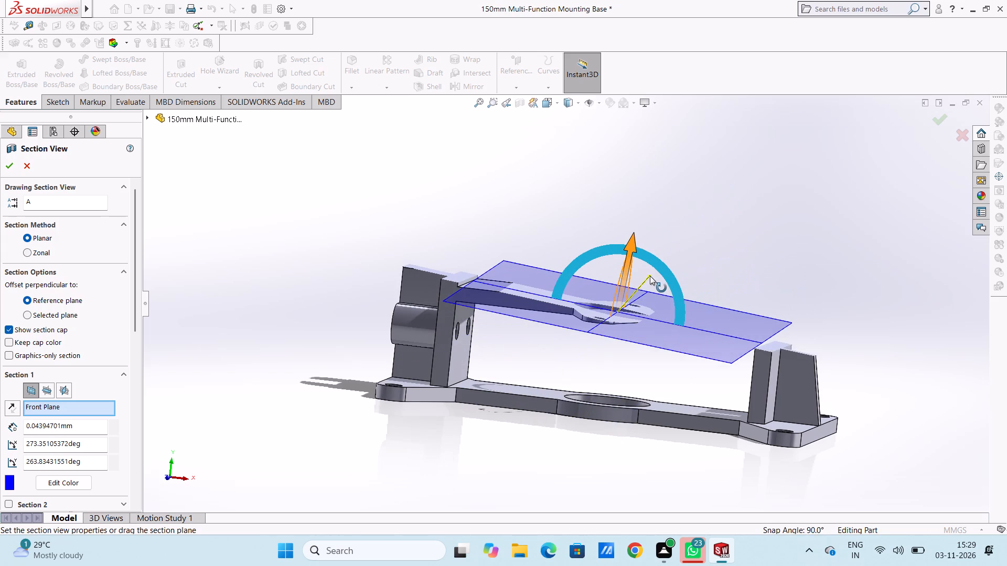
drag(650, 276, 653, 263)
drag(623, 235, 626, 262)
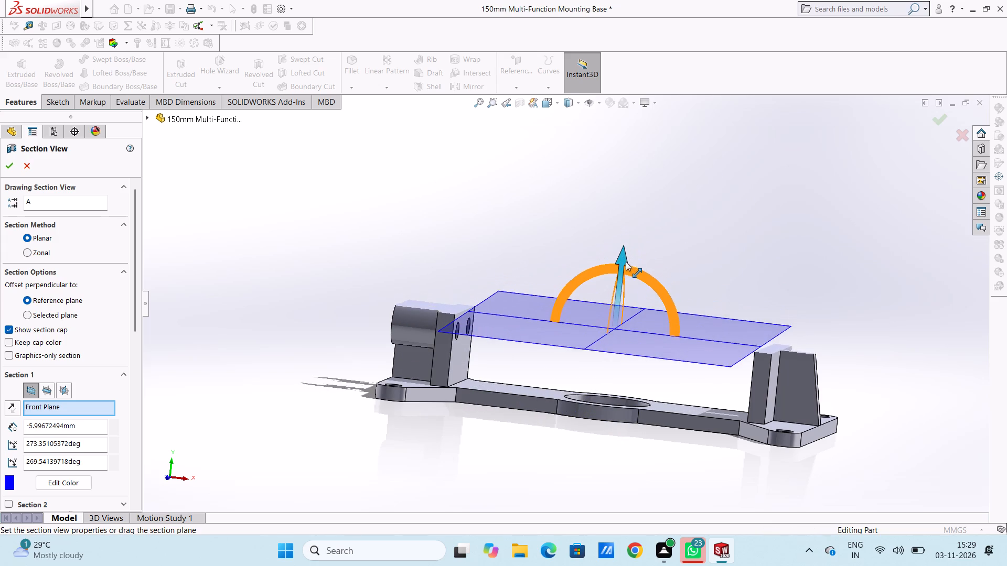
drag(626, 262, 628, 275)
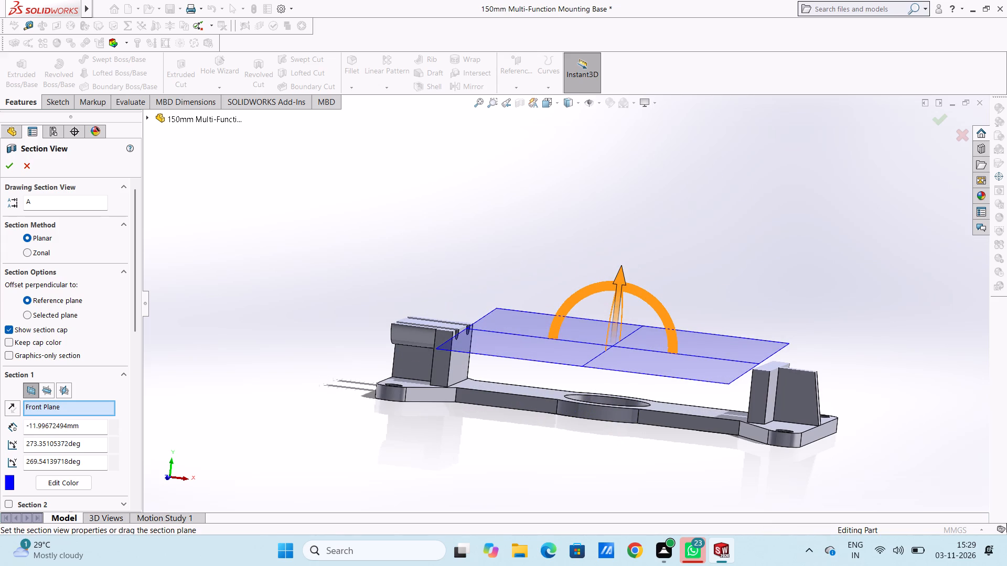
click(8, 167)
middle_drag(363, 202, 370, 215)
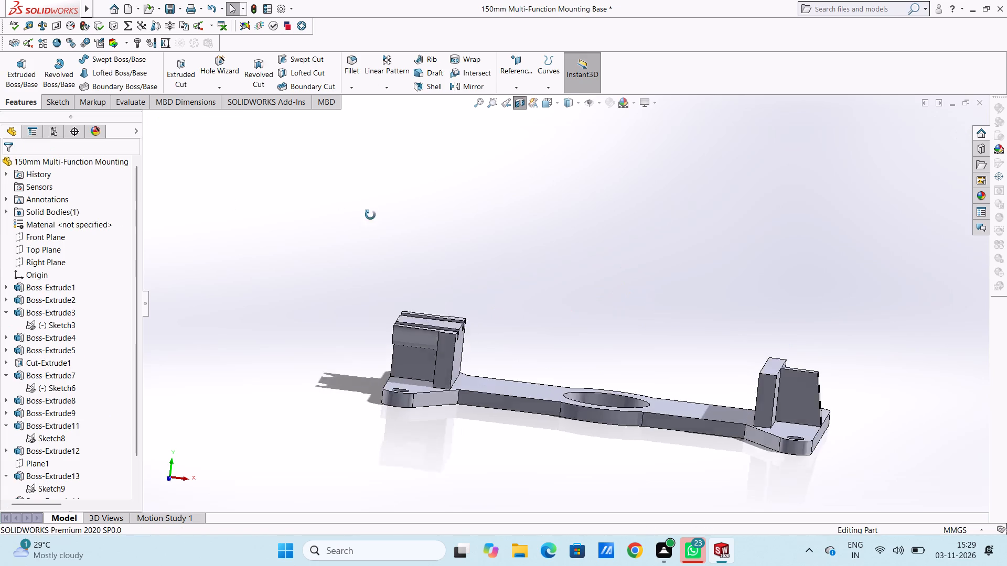
middle_drag(370, 215, 367, 357)
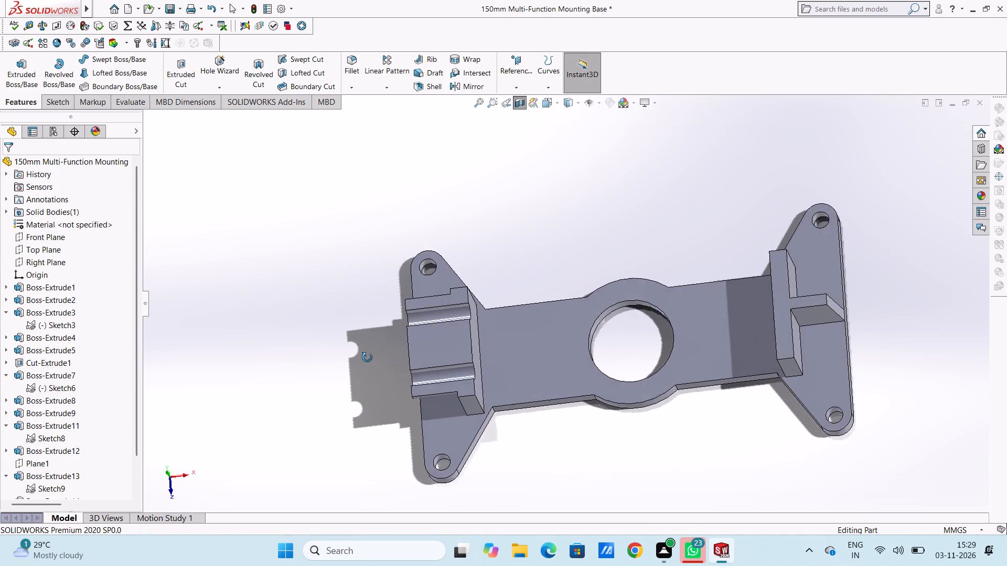
middle_drag(367, 357, 378, 383)
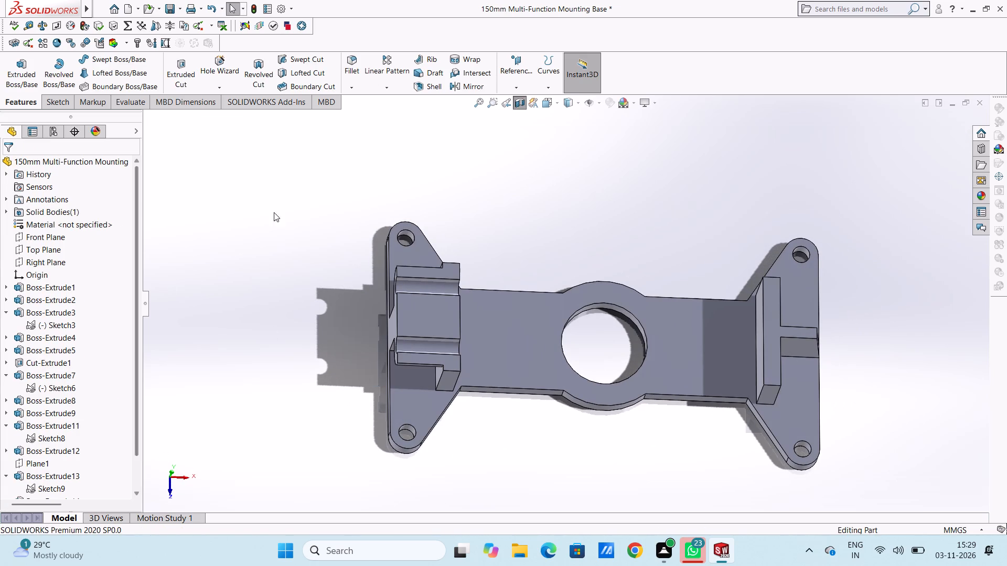
click(522, 105)
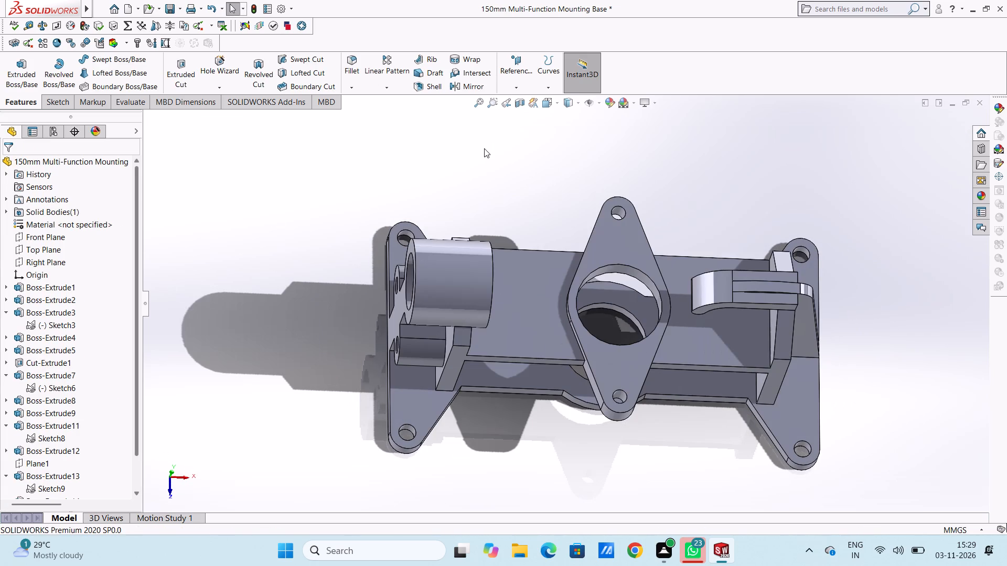
key(ctrl+7)
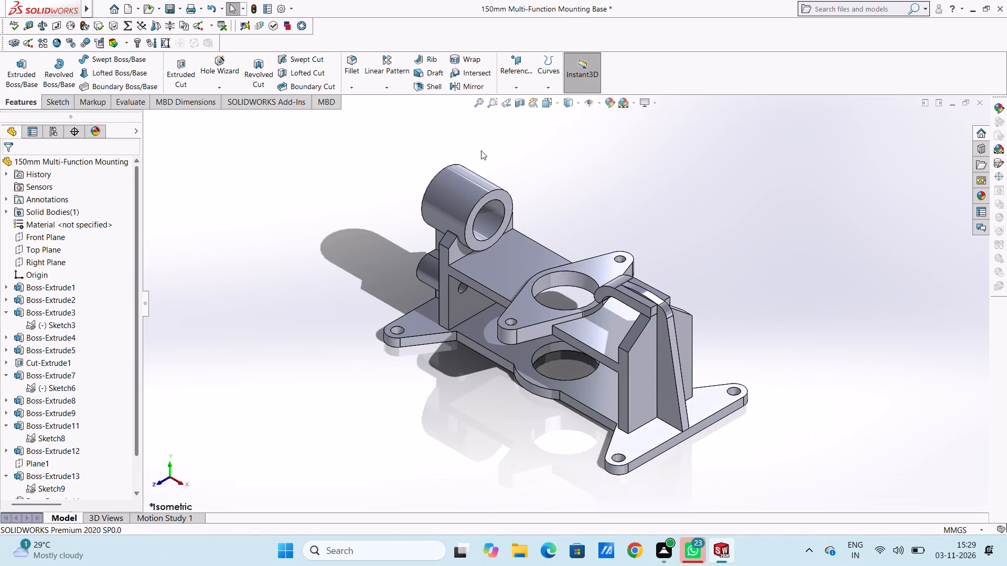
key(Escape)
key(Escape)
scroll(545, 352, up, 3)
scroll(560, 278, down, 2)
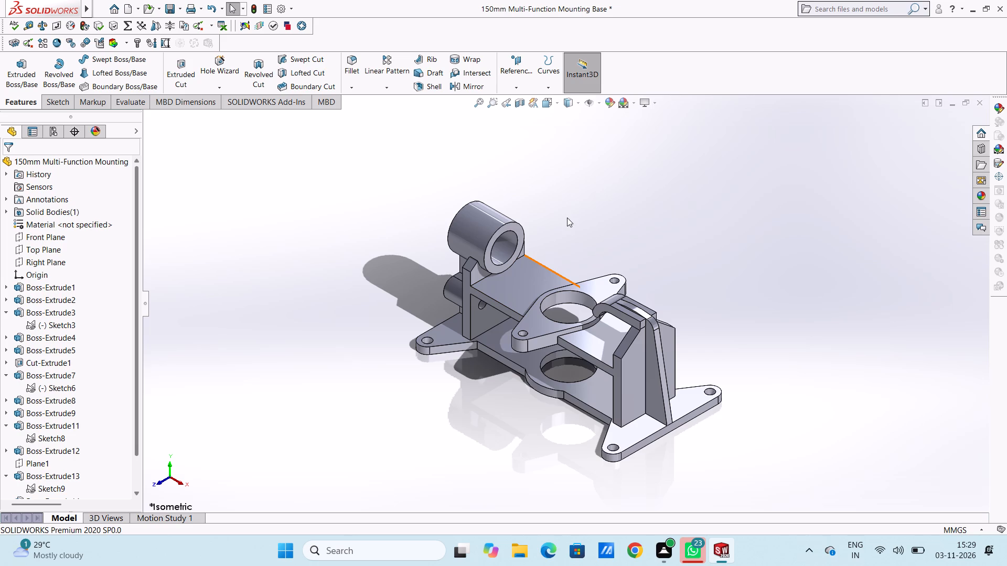
Give the whole part a magenta colour appearance of RGB 210, 0, 191.
click(608, 101)
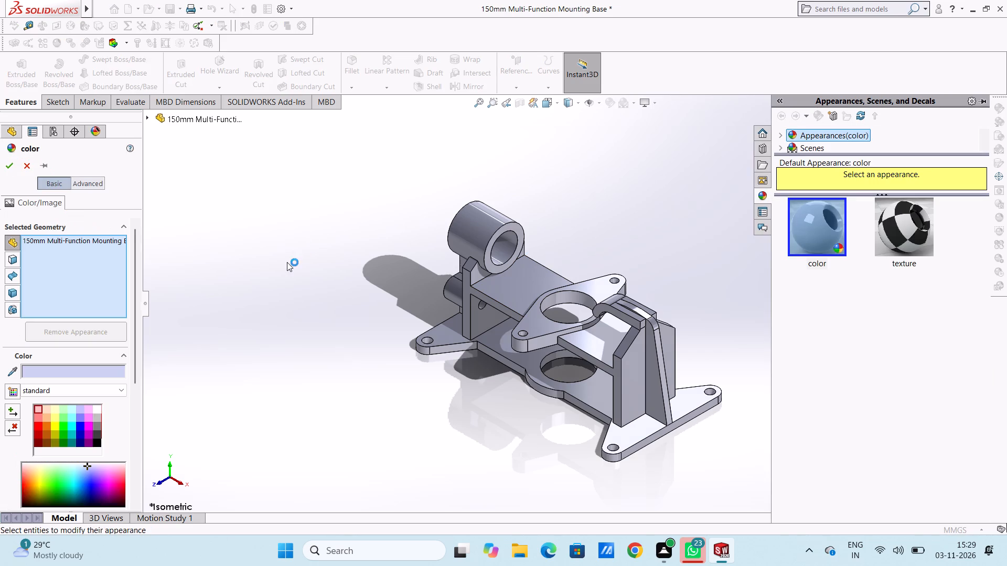
scroll(106, 427, down, 2)
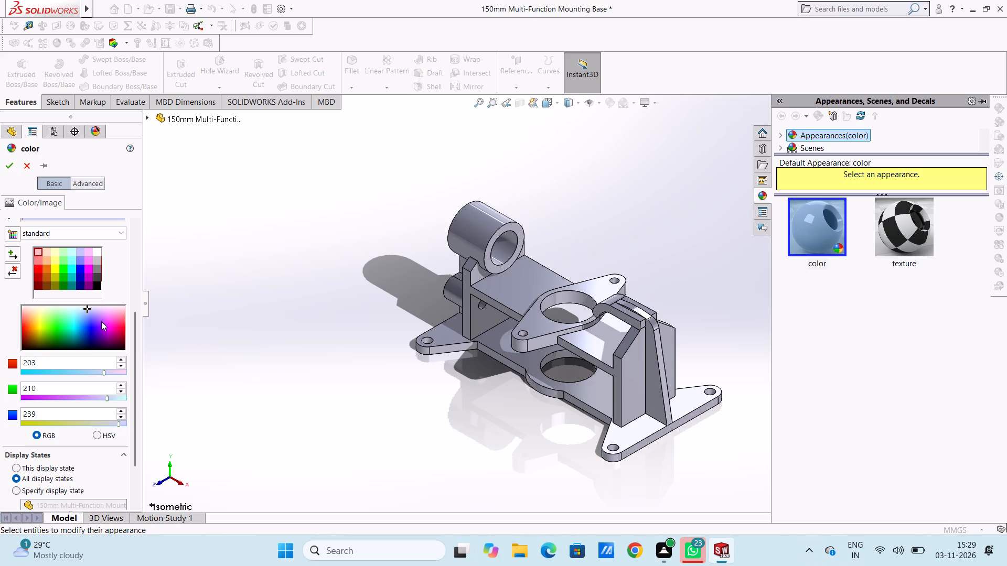
click(92, 328)
click(100, 332)
click(100, 324)
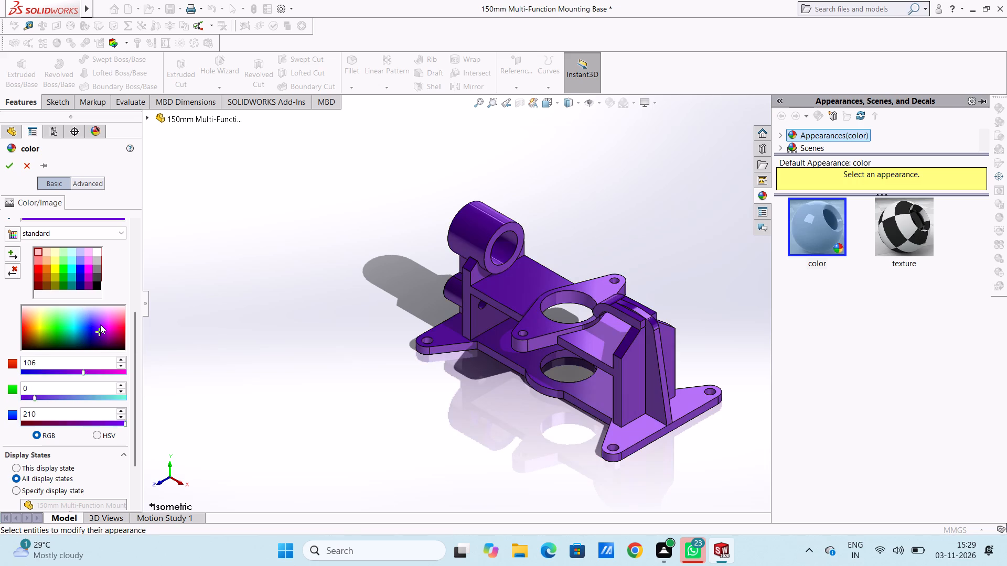
click(104, 325)
click(111, 333)
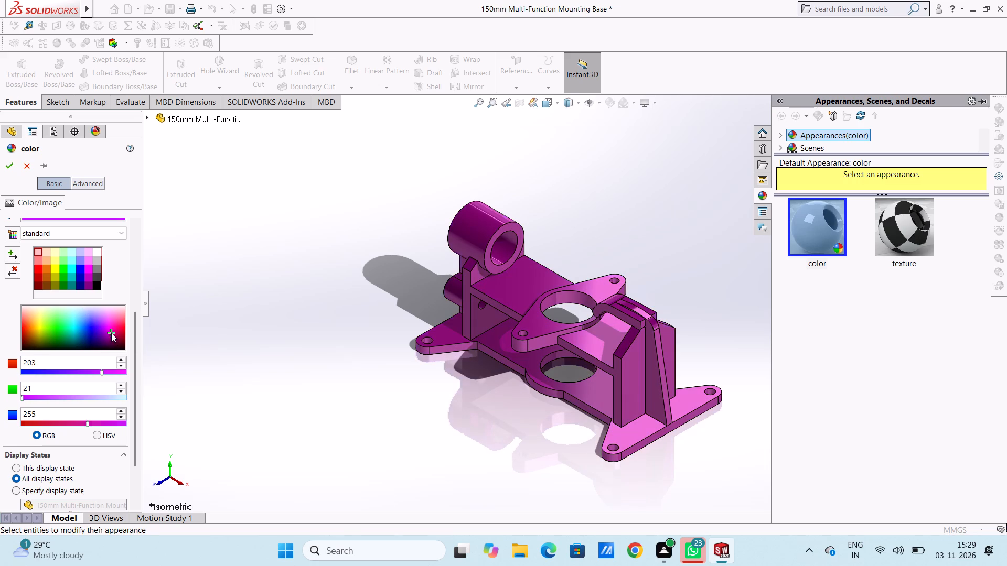
click(118, 328)
click(111, 326)
click(110, 332)
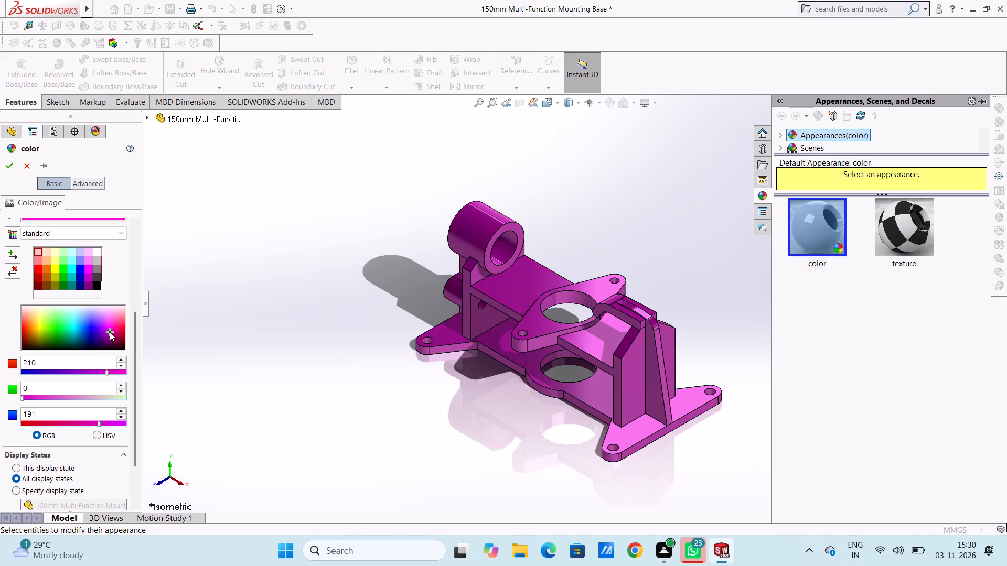
Shift the part's colour to purple by setting its red component to 155, and accept the appearance.
click(55, 371)
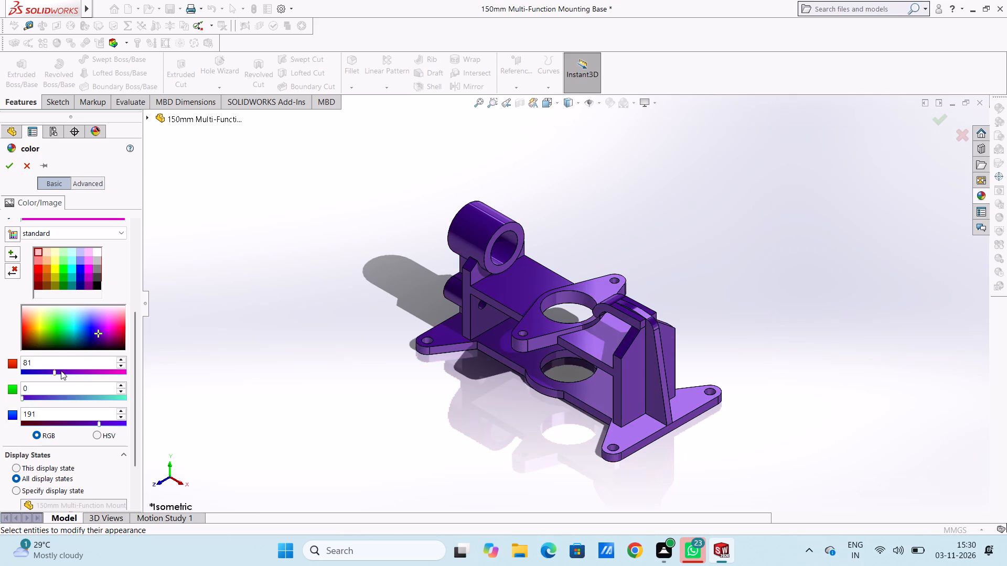
click(61, 371)
click(64, 372)
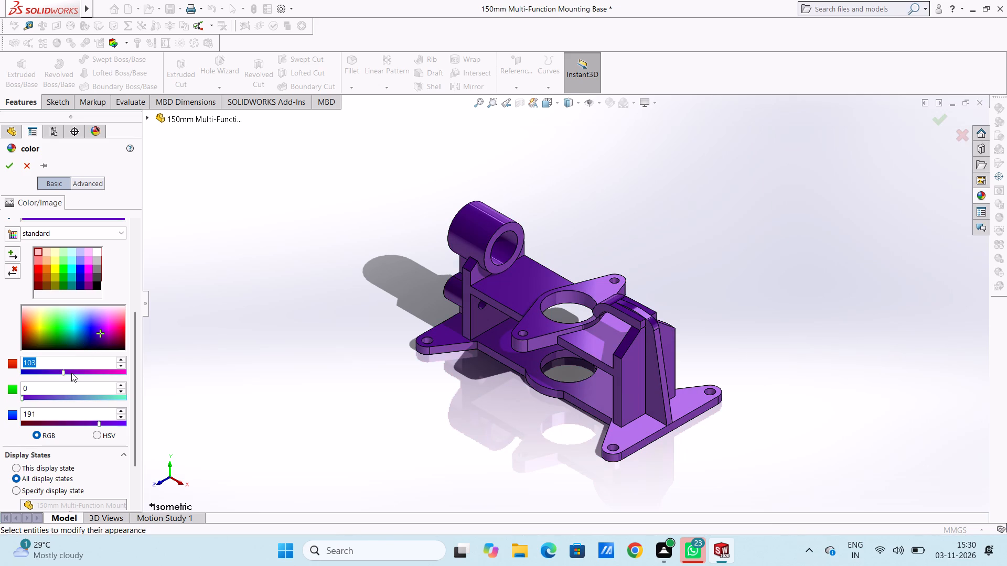
click(71, 373)
click(79, 373)
click(85, 372)
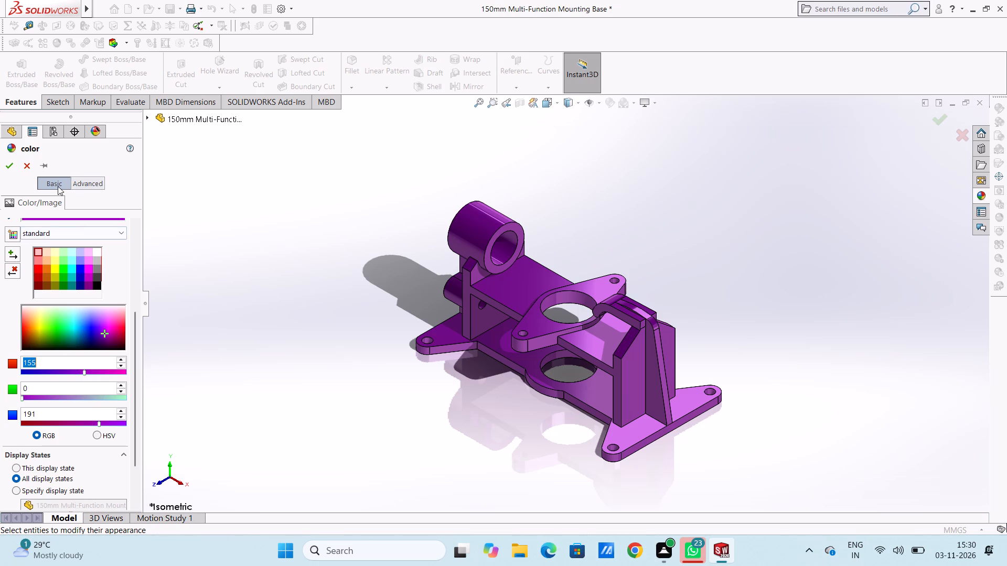
click(7, 164)
Apply the metal appearance chromium plate to only the inner face of the large hole in the upper flange plate.
scroll(575, 310, down, 2)
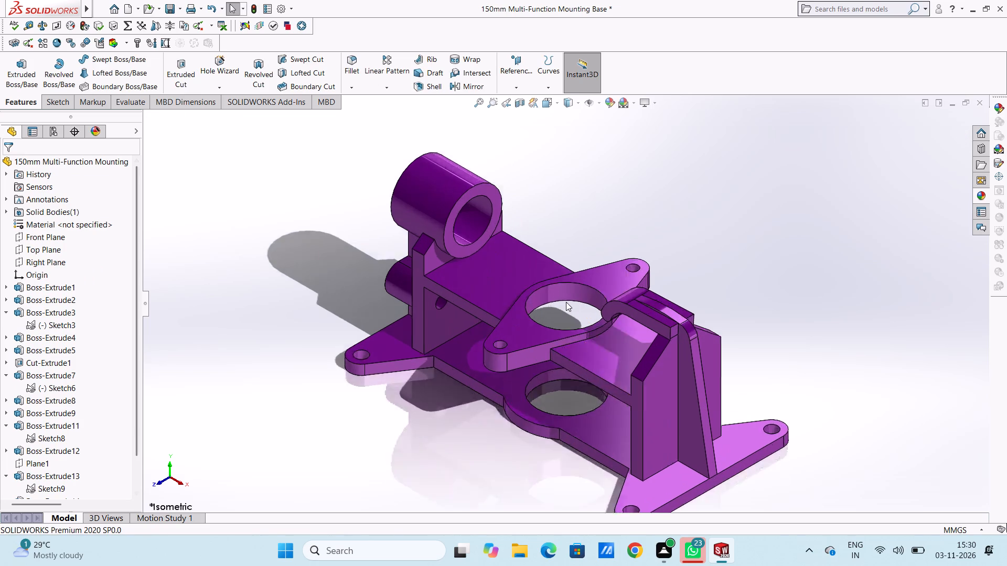
scroll(566, 302, down, 4)
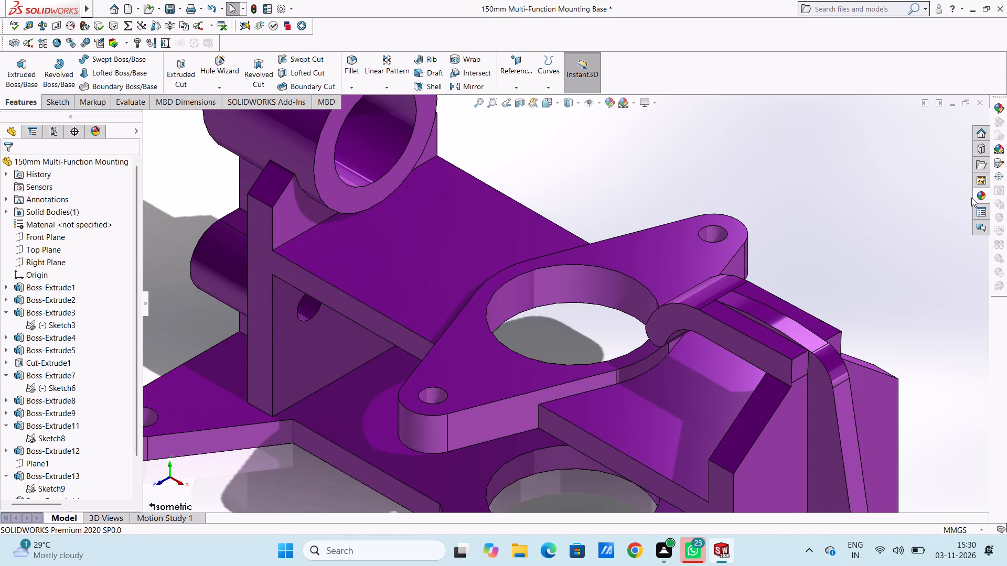
click(975, 197)
scroll(545, 289, down, 5)
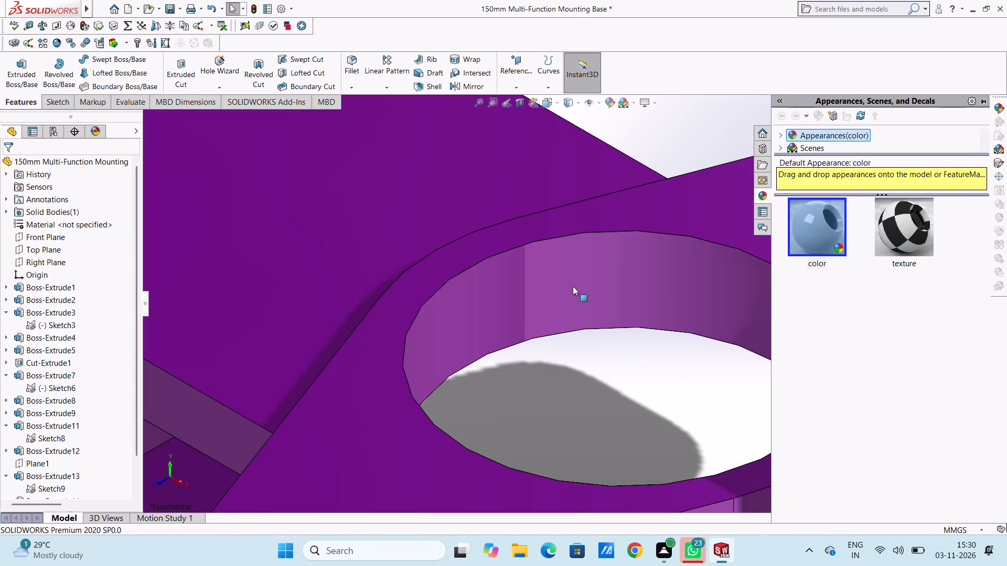
drag(844, 154, 843, 270)
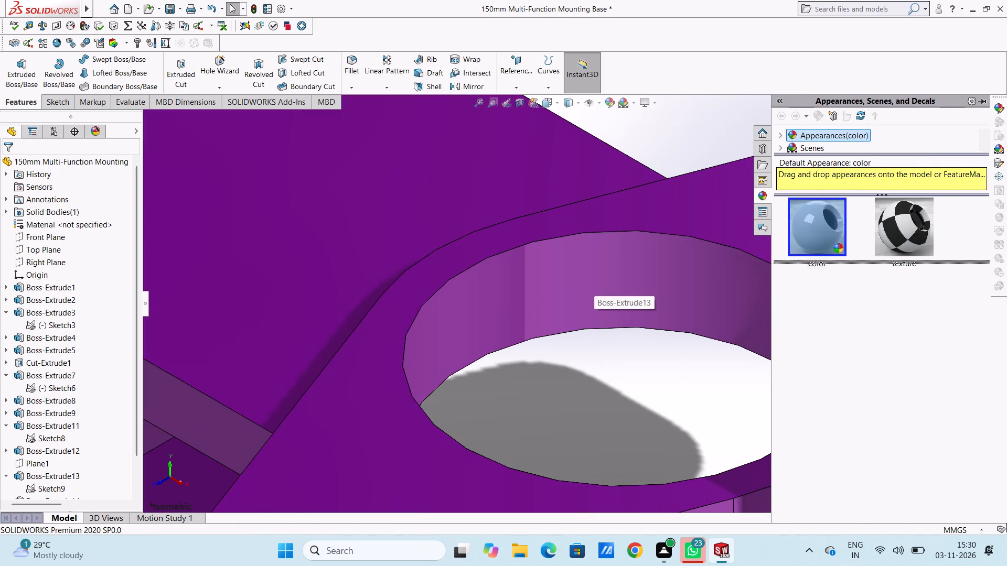
drag(843, 270, 843, 277)
click(779, 131)
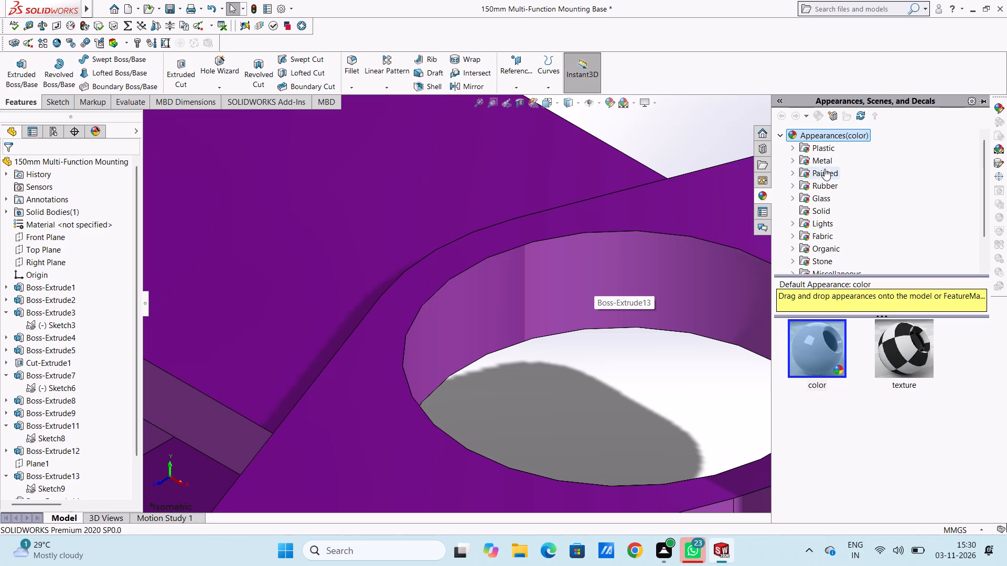
click(821, 157)
scroll(482, 365, down, 4)
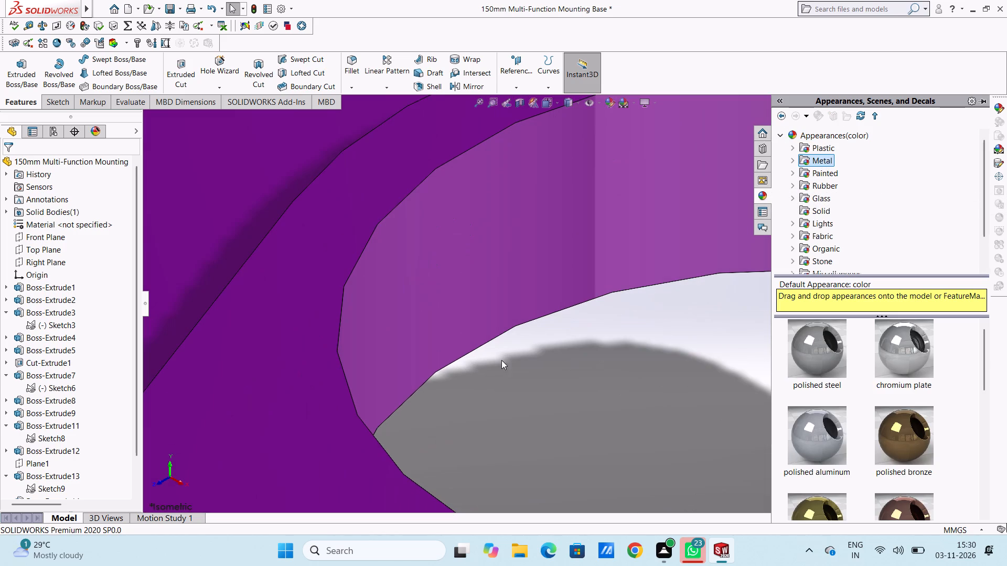
drag(908, 351, 462, 265)
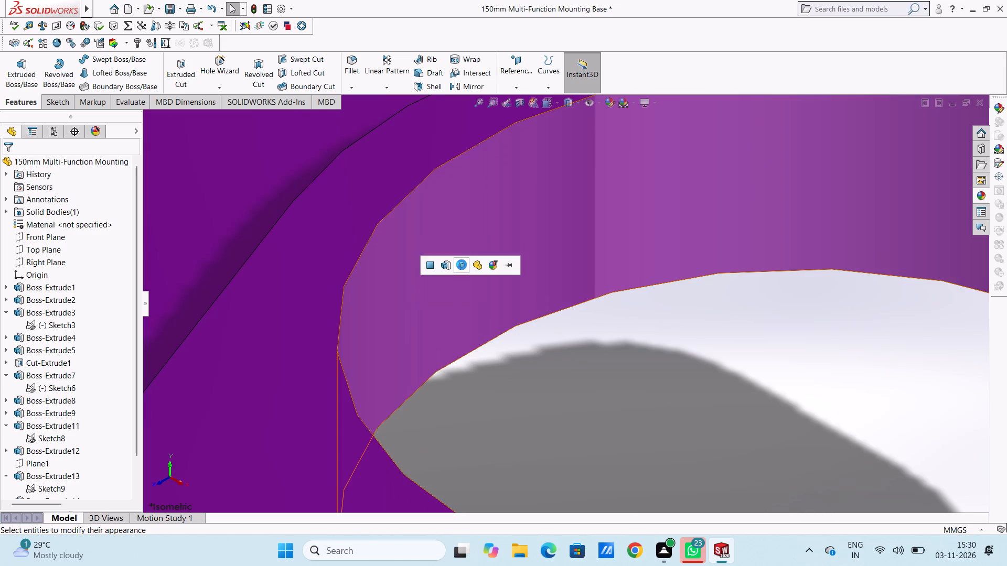
click(431, 266)
Apply chromium plate to the inner face of the small hole at the upper flange plate's +Z end.
scroll(573, 332, up, 9)
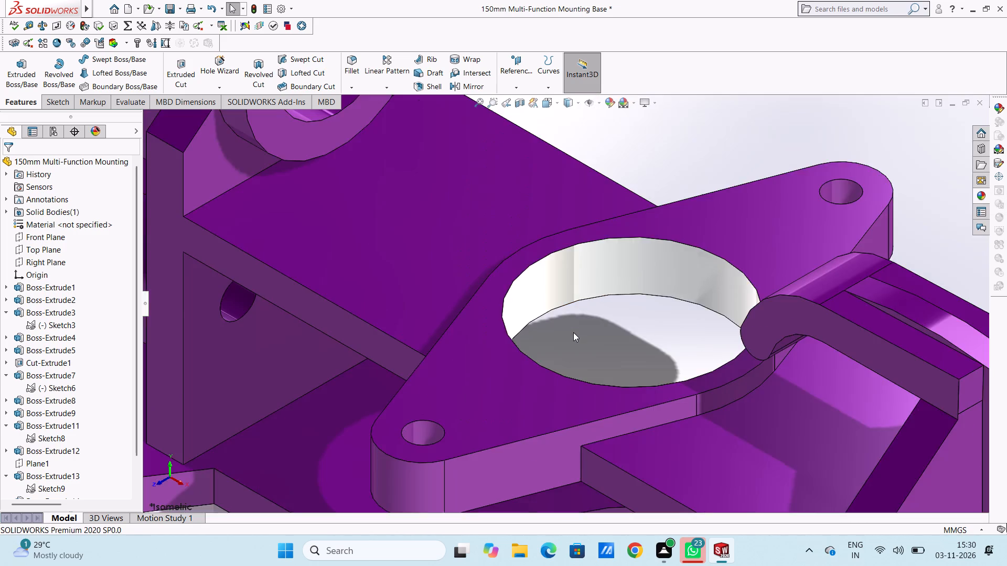
scroll(573, 332, up, 4)
scroll(520, 364, down, 12)
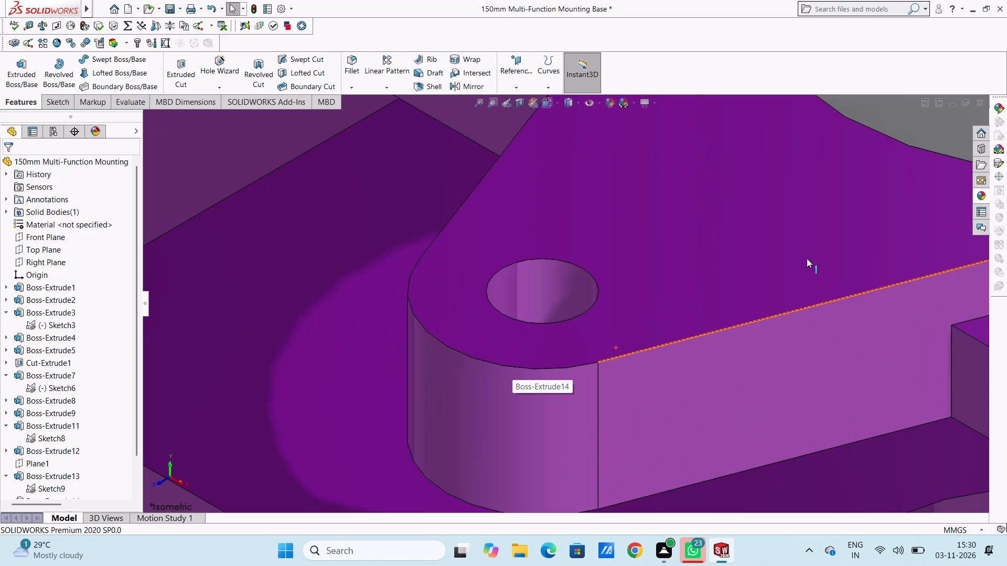
click(978, 194)
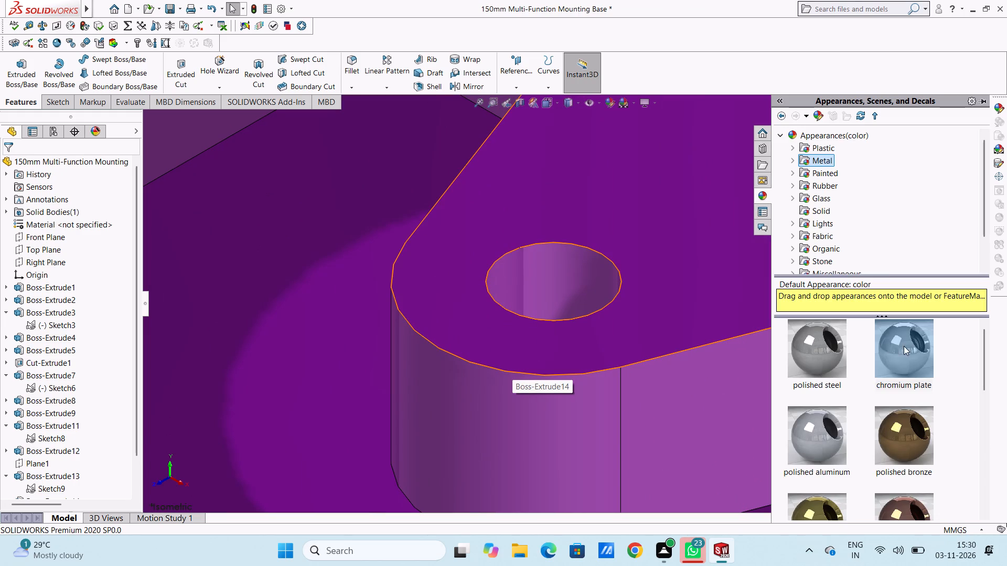
drag(905, 345, 579, 296)
click(579, 296)
Apply chromium plate to the inner face of the small hole at the upper flange plate's -Z end.
scroll(579, 296, up, 2)
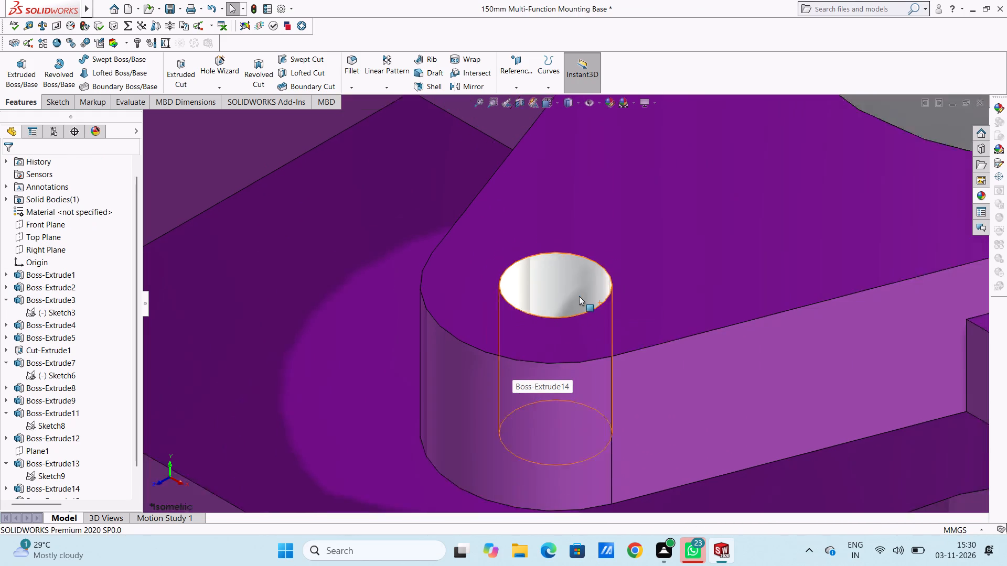
scroll(579, 296, up, 11)
scroll(651, 216, down, 4)
scroll(742, 242, down, 6)
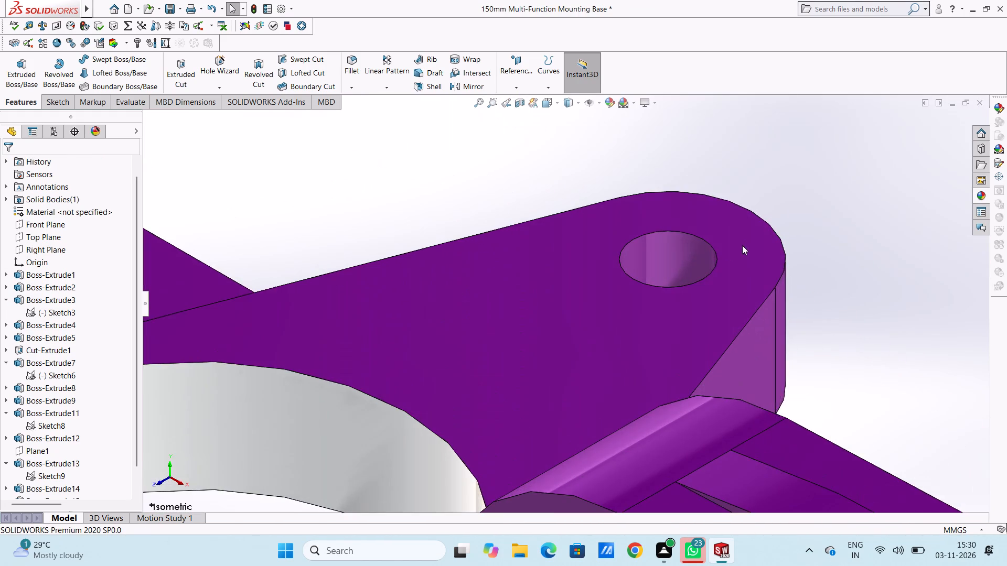
scroll(656, 272, down, 3)
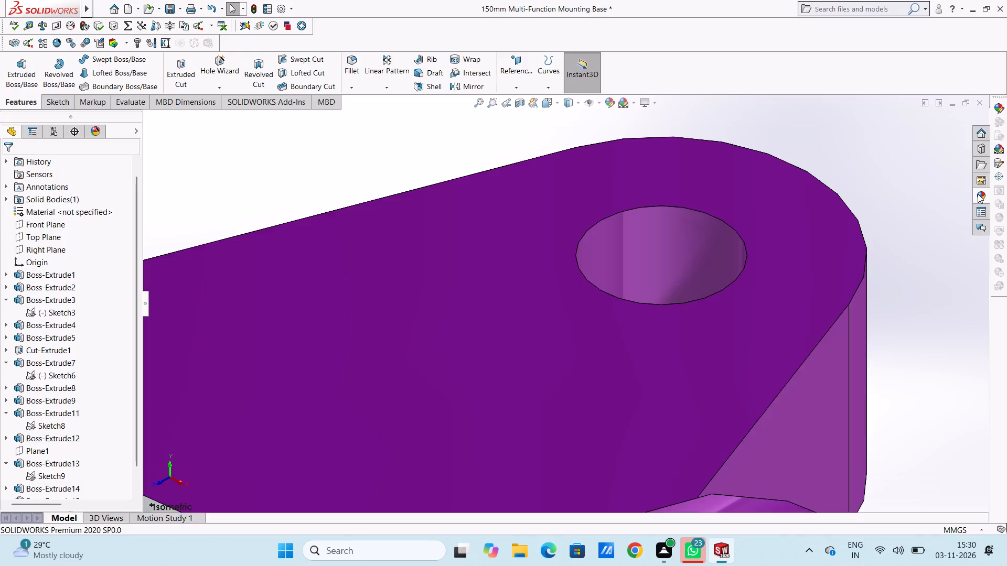
click(978, 194)
drag(893, 346, 620, 219)
click(620, 219)
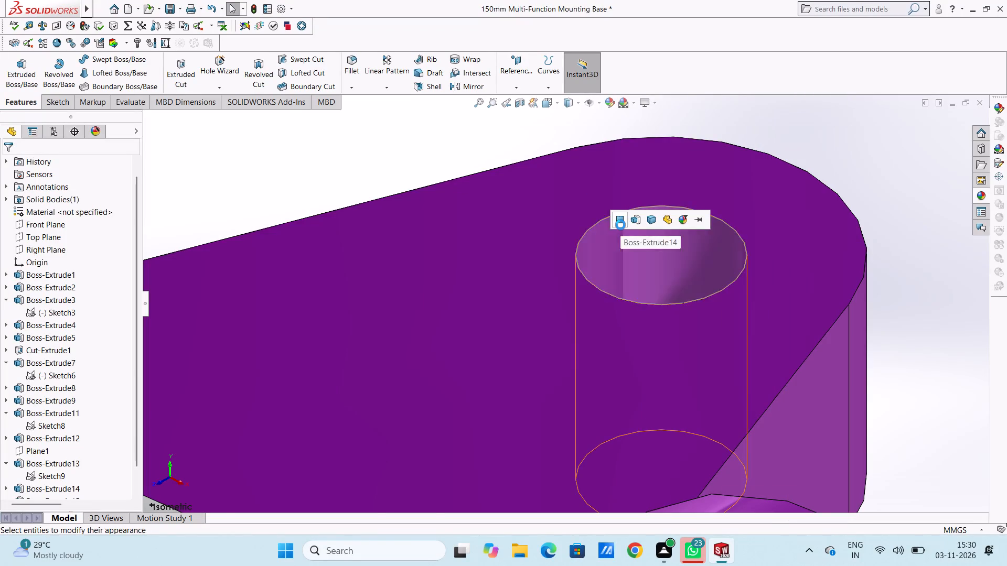
Apply chromium plate to the inner face of the base plate's +Z corner hole beside the ribbed upright.
scroll(619, 266, up, 15)
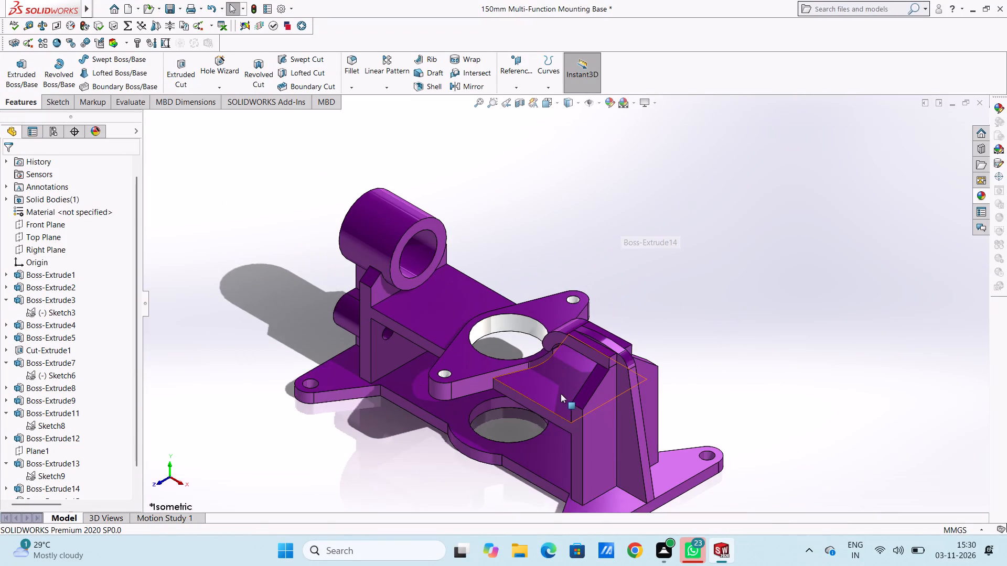
scroll(560, 394, up, 3)
scroll(570, 430, down, 11)
scroll(570, 334, down, 5)
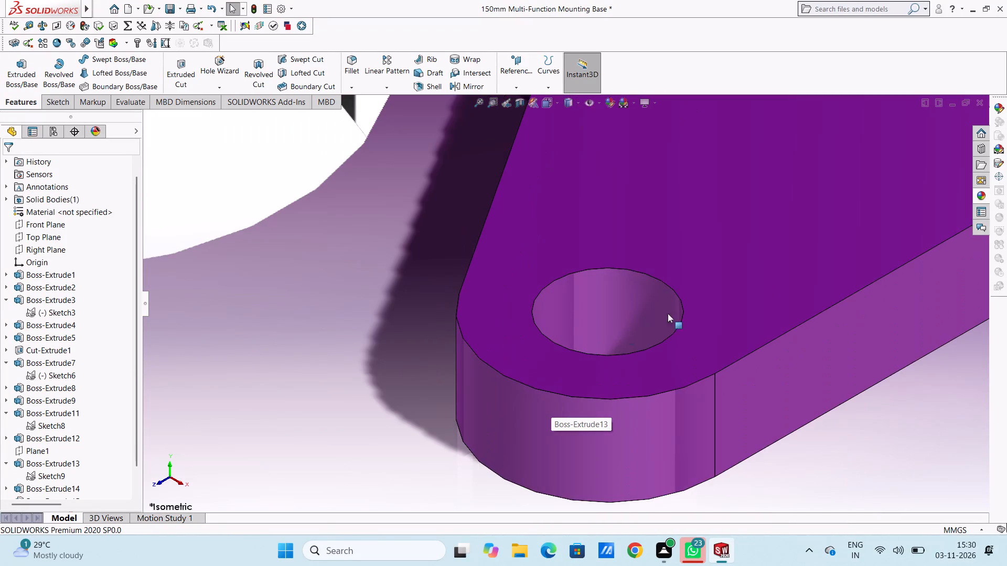
click(978, 194)
drag(887, 353, 876, 346)
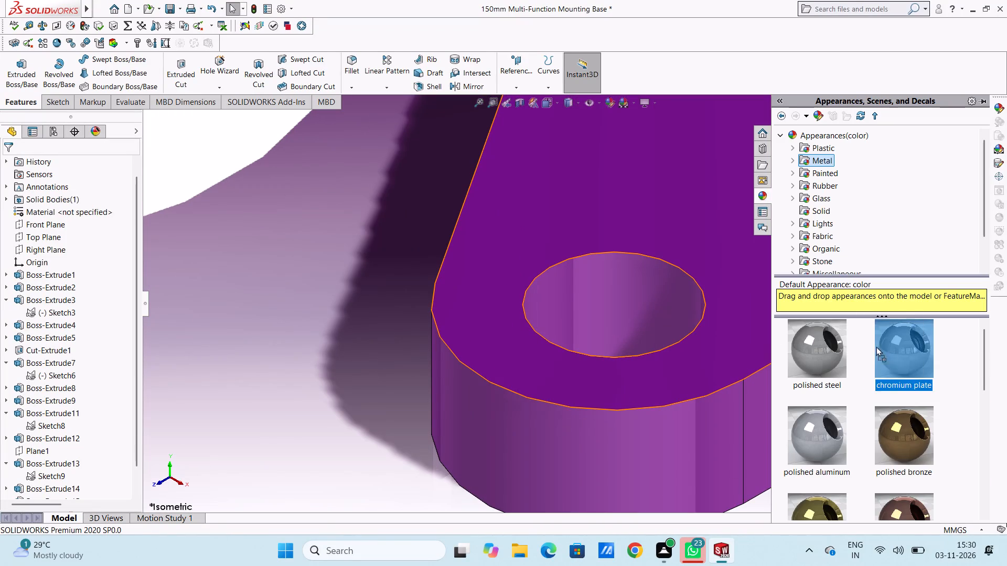
drag(876, 346, 647, 312)
click(646, 311)
Apply chromium plate to the inner face of the base plate's -Z corner hole beside the ribbed upright.
scroll(705, 280, up, 5)
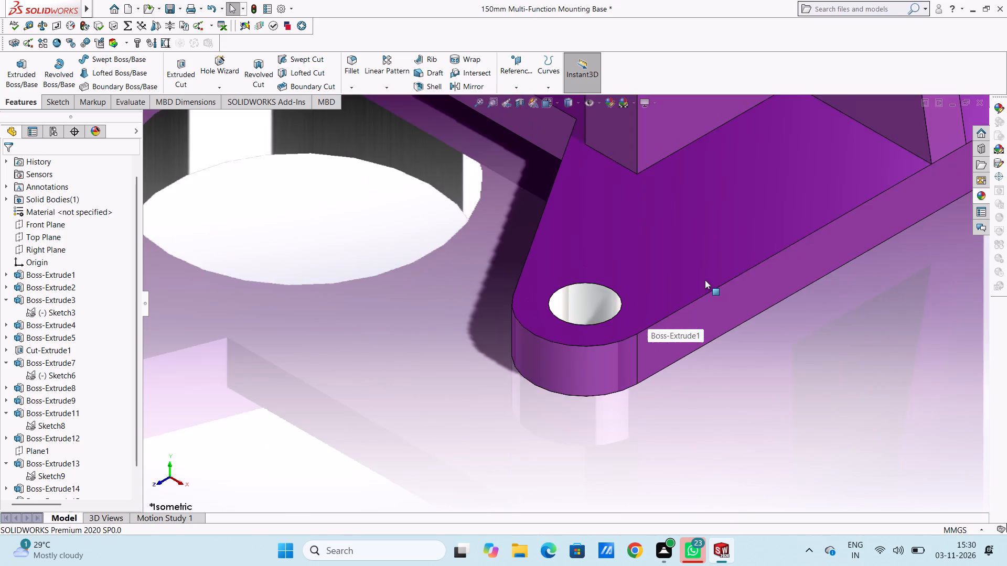
scroll(705, 280, up, 5)
scroll(766, 179, down, 6)
scroll(834, 177, down, 2)
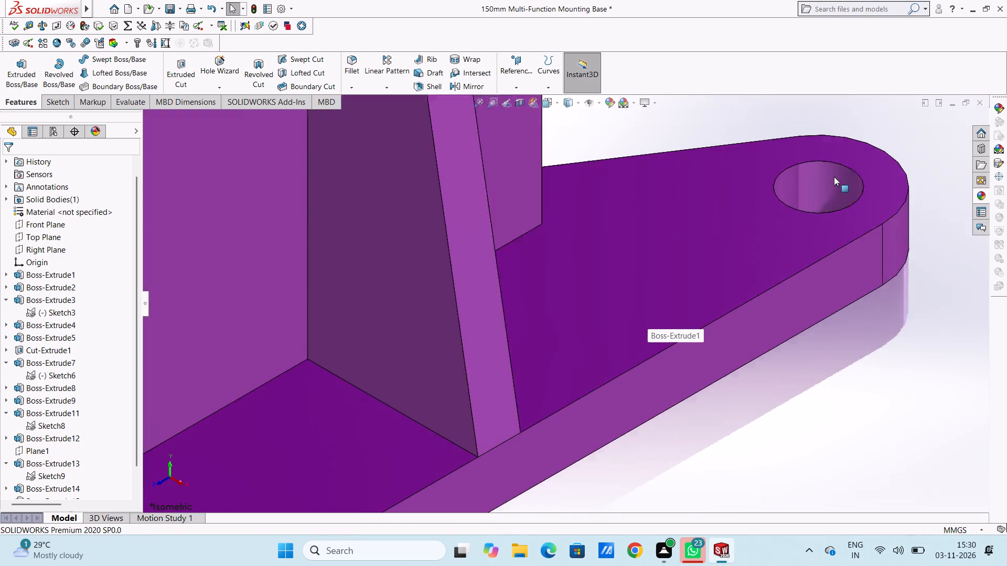
scroll(834, 177, down, 3)
scroll(762, 213, down, 3)
click(977, 197)
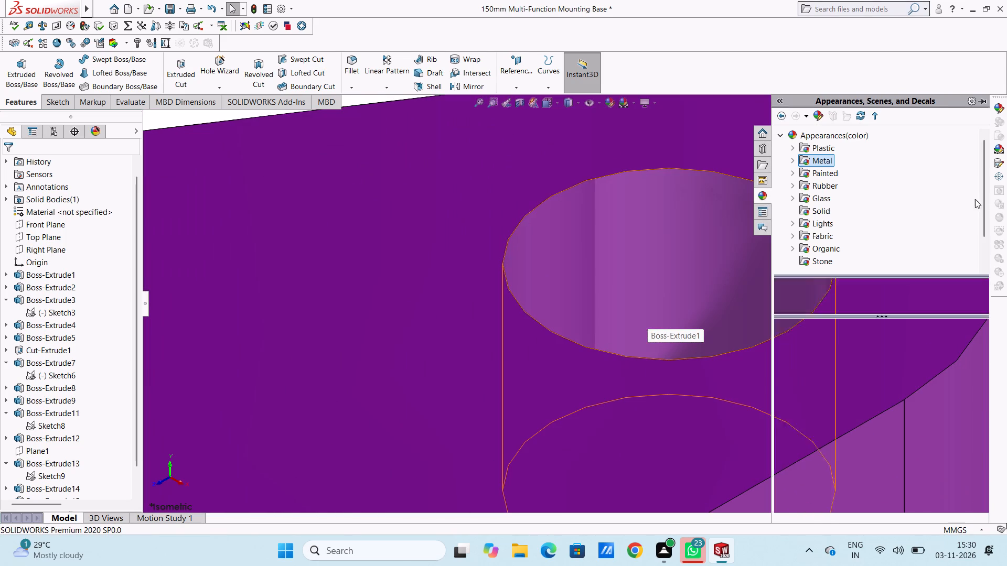
drag(915, 341, 698, 271)
click(698, 271)
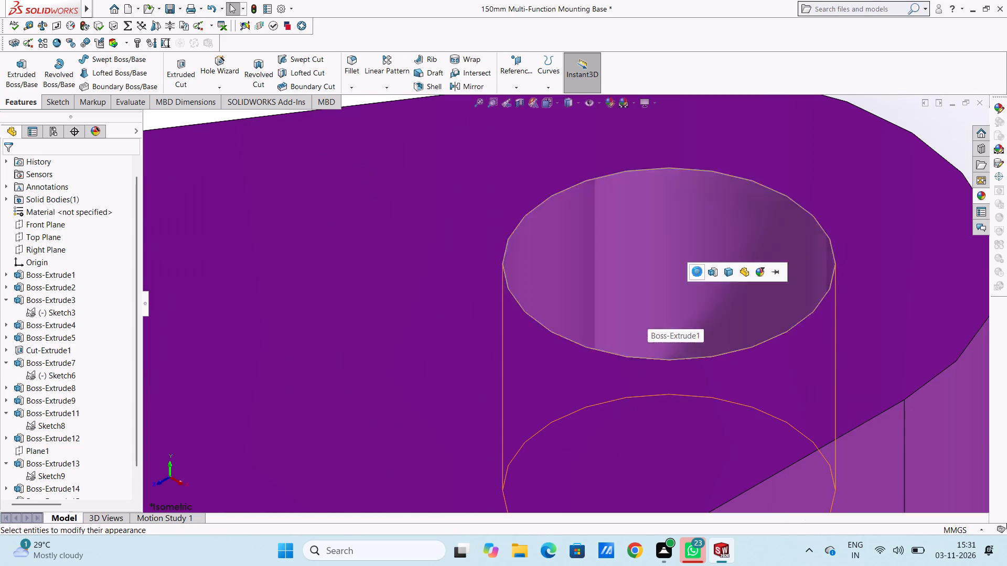
Apply chromium plate to the inner face of the large hole in the base plate.
scroll(697, 271, up, 20)
scroll(697, 271, up, 5)
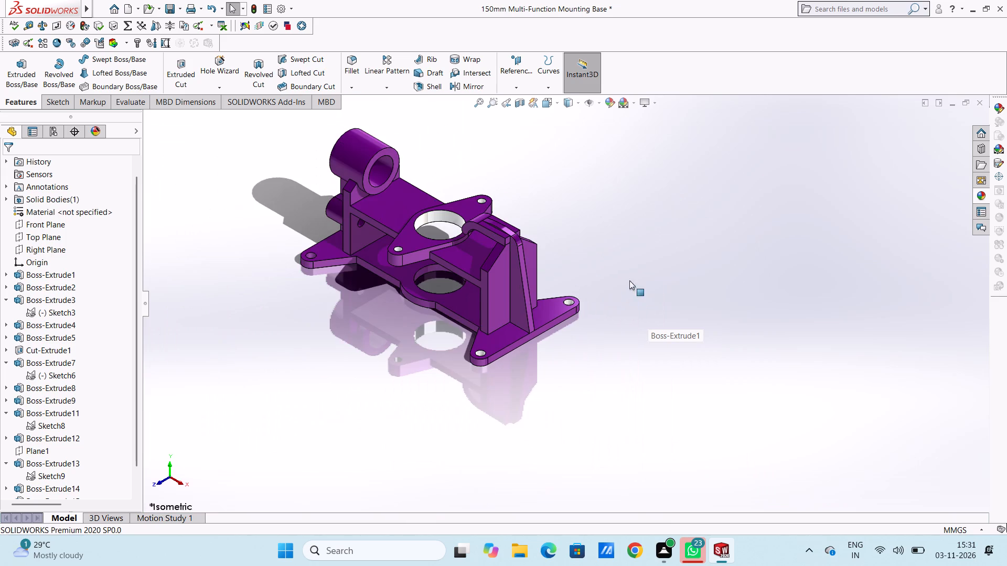
scroll(357, 293, down, 3)
scroll(550, 263, down, 6)
scroll(506, 263, down, 8)
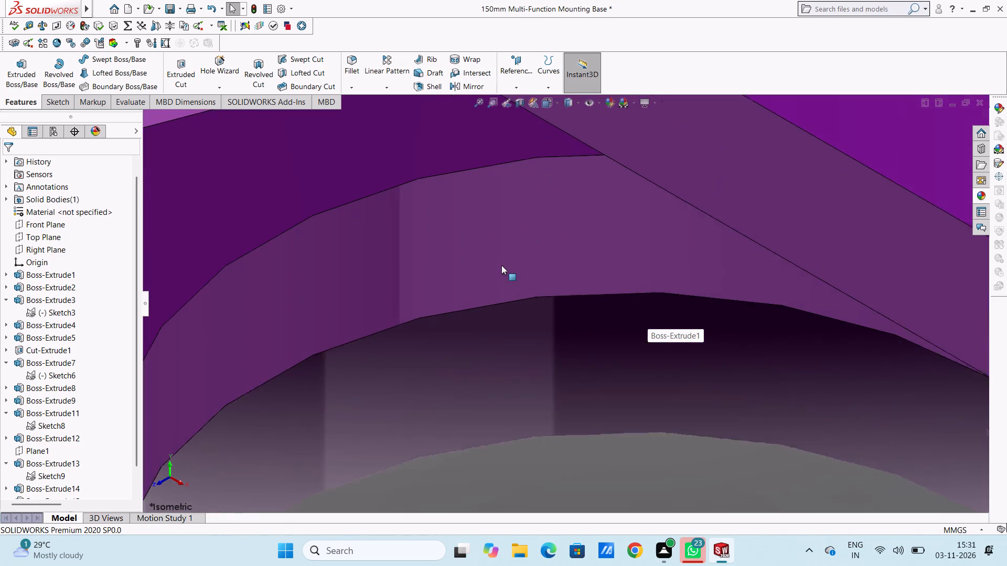
scroll(501, 265, down, 1)
click(976, 197)
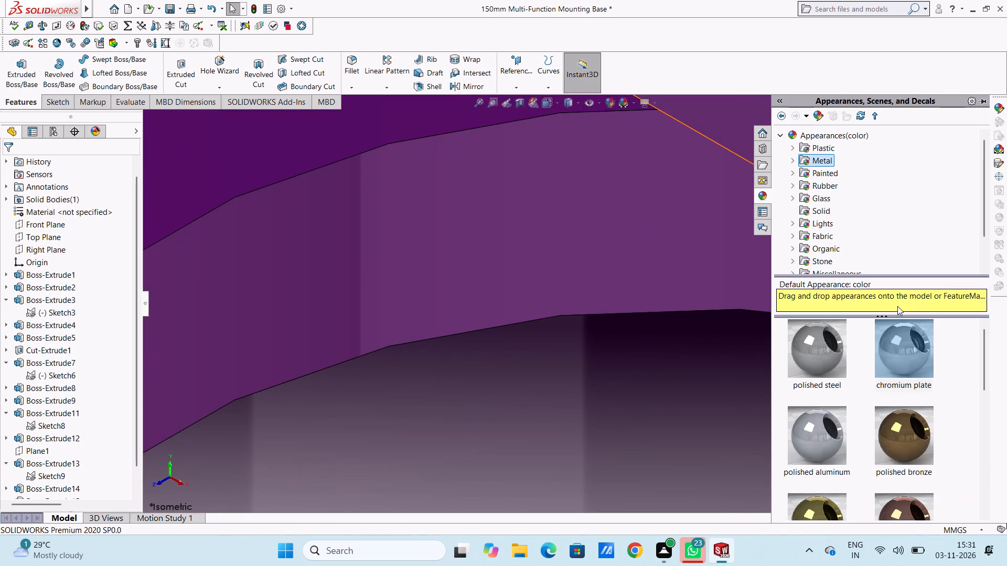
drag(896, 357, 513, 252)
click(513, 252)
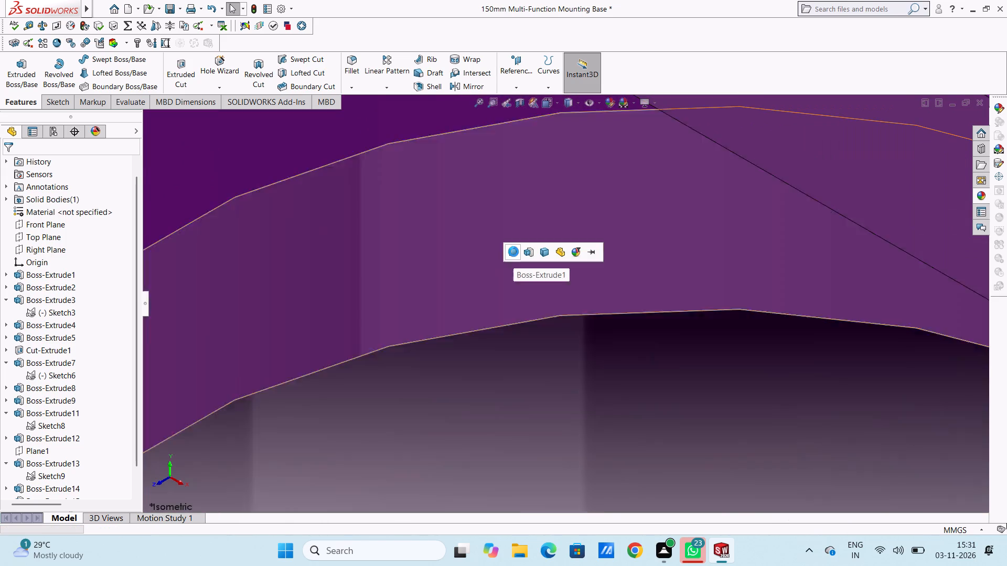
Apply chromium plate to the inner face of the base plate's +Z corner hole at the large tube's end.
scroll(513, 252, up, 15)
scroll(390, 210, down, 1)
scroll(388, 209, up, 2)
scroll(388, 209, down, 4)
scroll(275, 443, down, 4)
scroll(365, 332, down, 3)
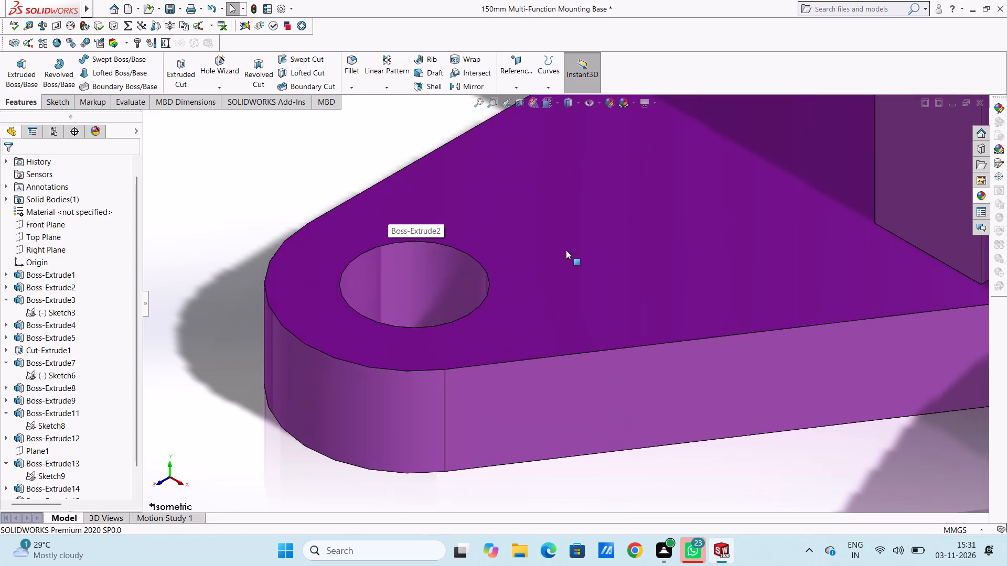
click(987, 194)
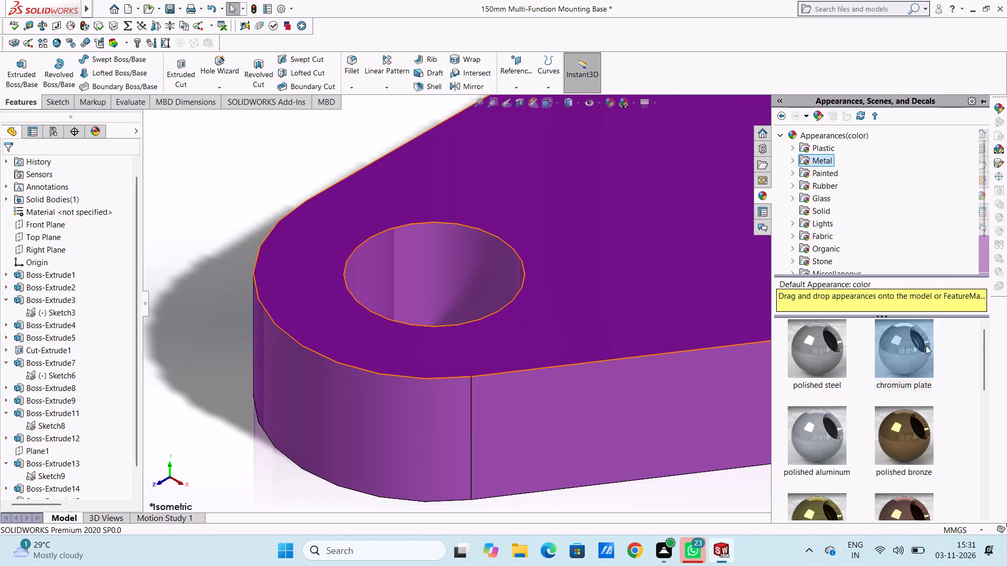
drag(907, 334, 459, 240)
click(459, 240)
Apply chromium plate to the inner face of the base plate's -Z corner hole at the large tube's end.
scroll(459, 240, up, 4)
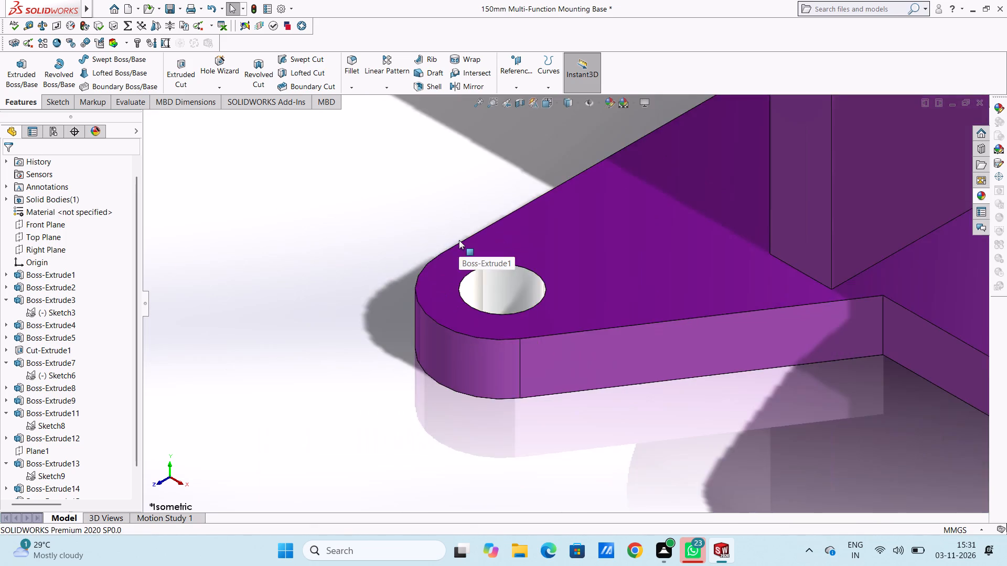
scroll(459, 240, up, 11)
middle_drag(460, 245, 608, 329)
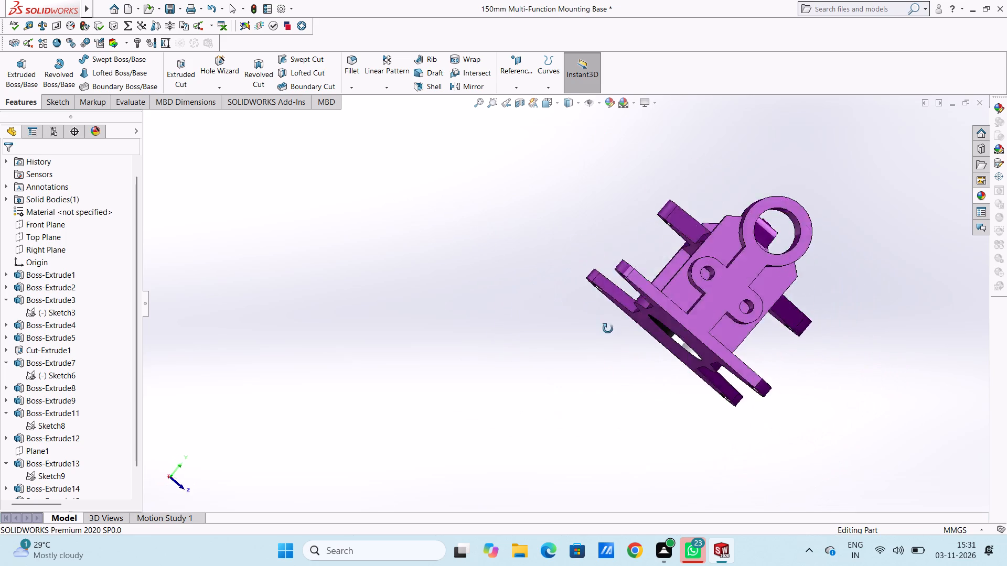
middle_drag(608, 329, 574, 390)
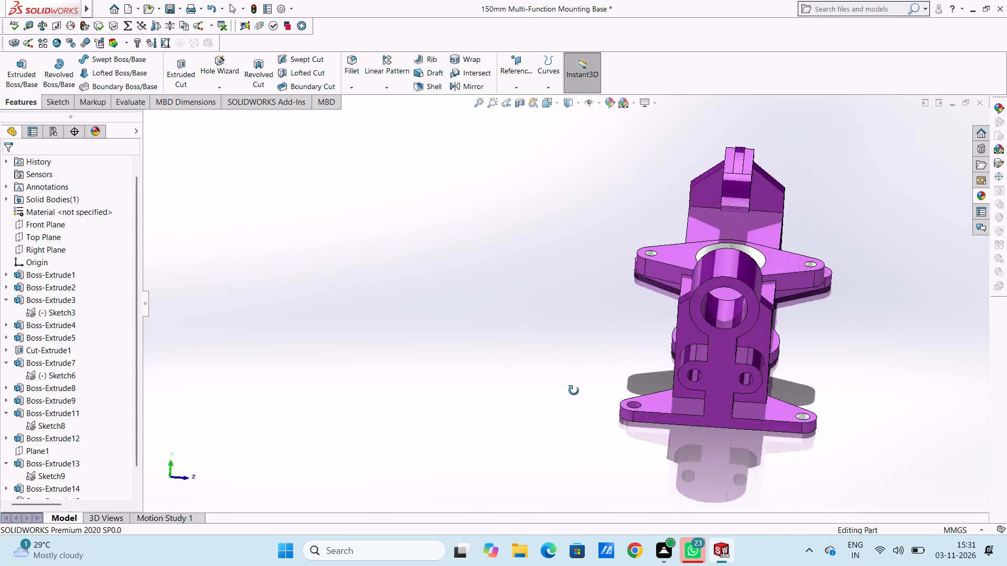
middle_drag(574, 390, 555, 391)
scroll(610, 402, down, 6)
scroll(553, 373, down, 5)
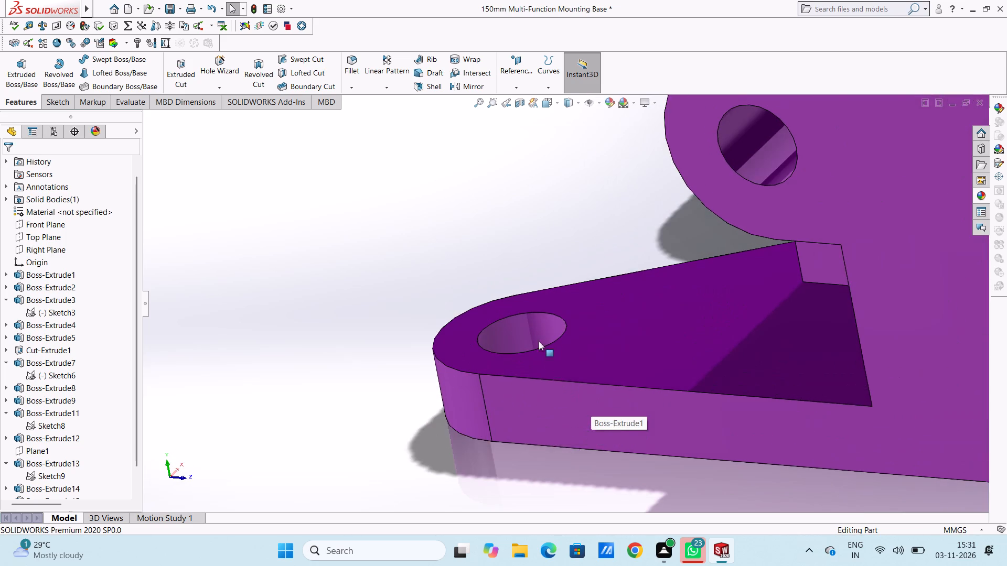
scroll(534, 331, down, 6)
click(983, 193)
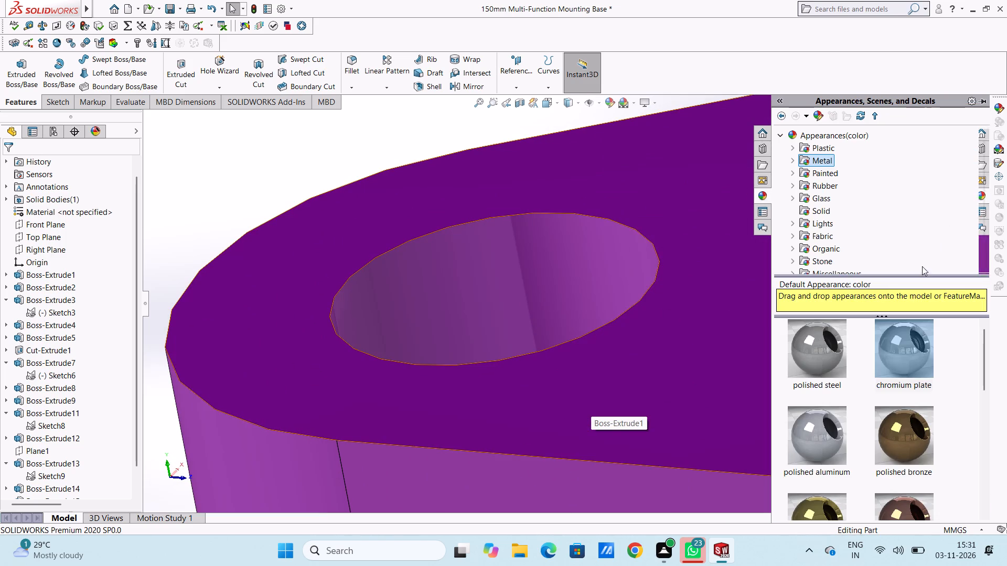
drag(902, 358, 583, 290)
click(583, 290)
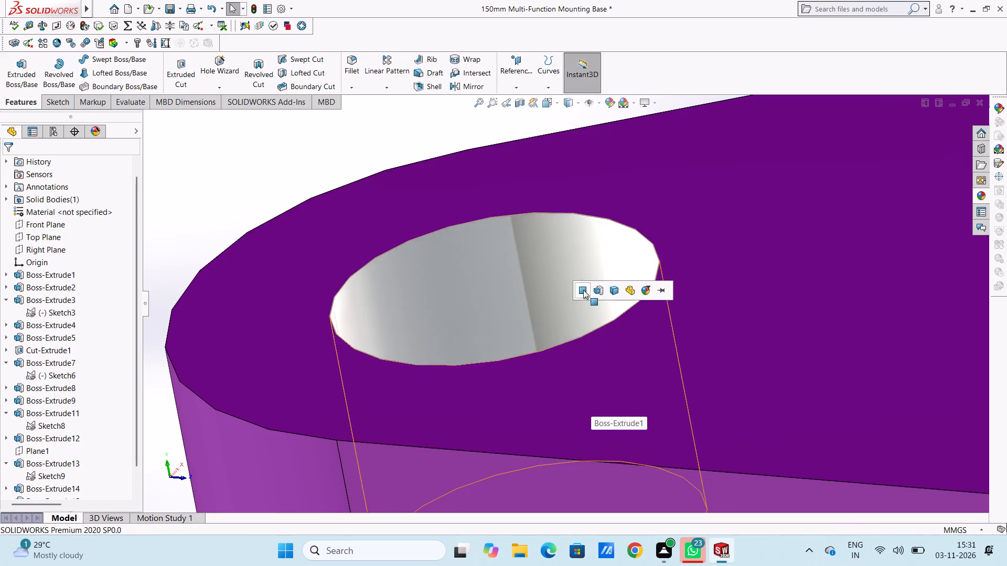
Apply chromium plate to the inner face of the +Z small boss hole below the large tube.
scroll(583, 290, up, 19)
scroll(591, 287, down, 5)
scroll(666, 314, down, 2)
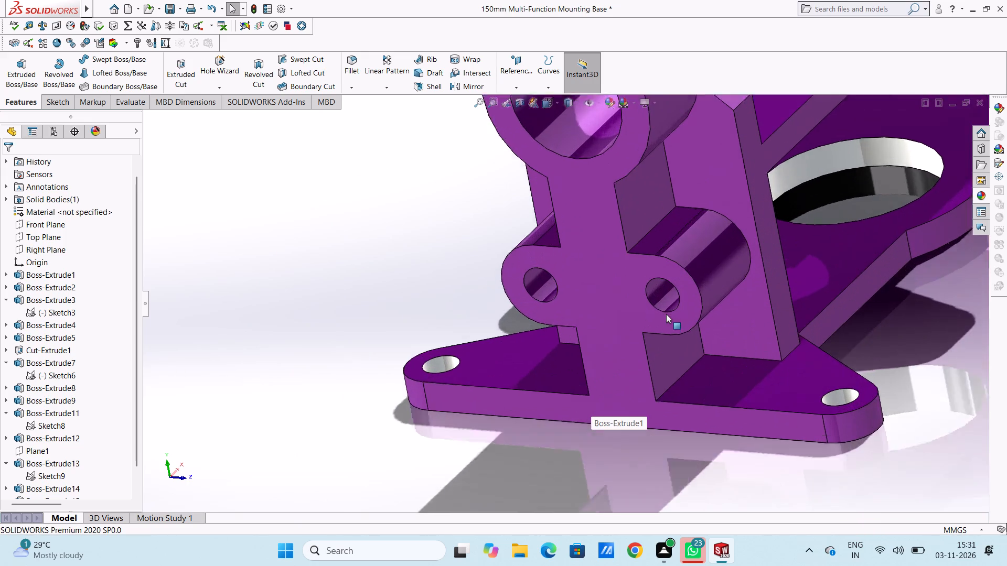
scroll(666, 314, down, 3)
click(978, 198)
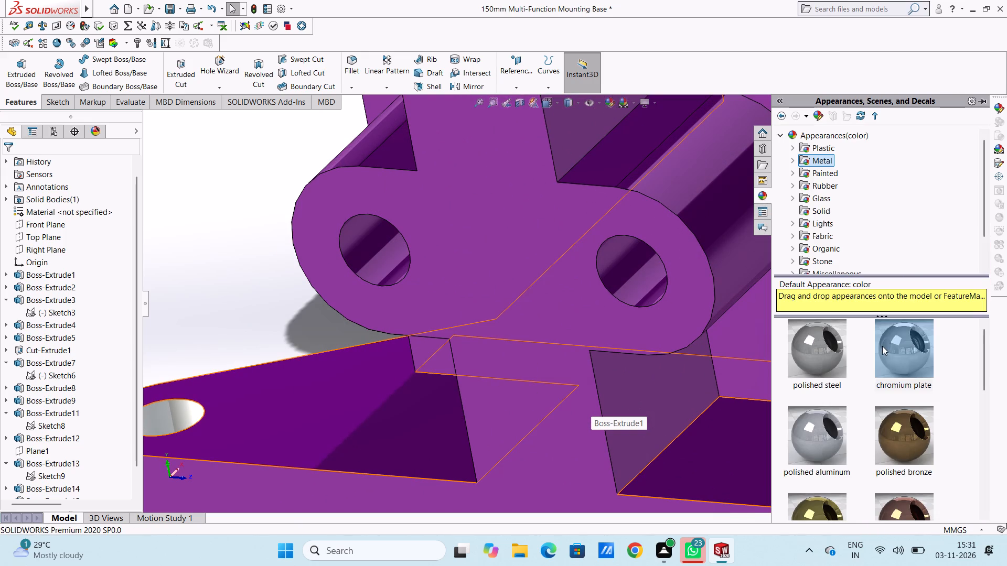
drag(882, 344, 597, 269)
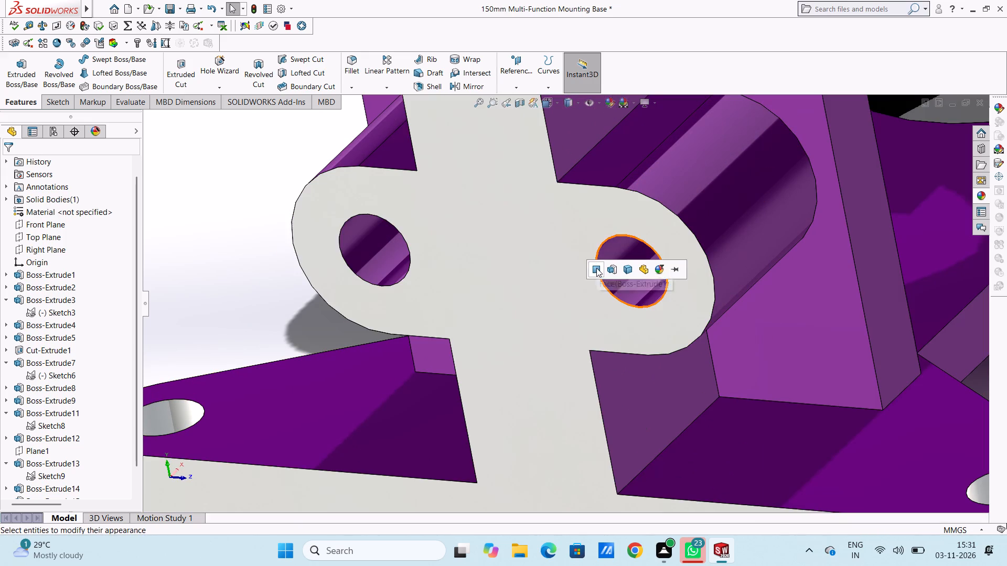
scroll(629, 262, down, 1)
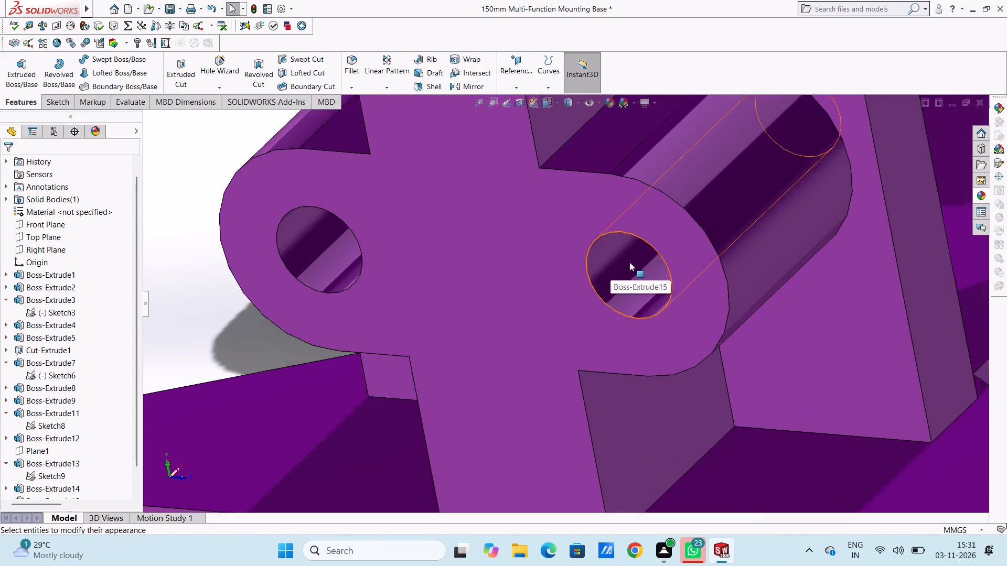
scroll(629, 262, down, 2)
click(981, 193)
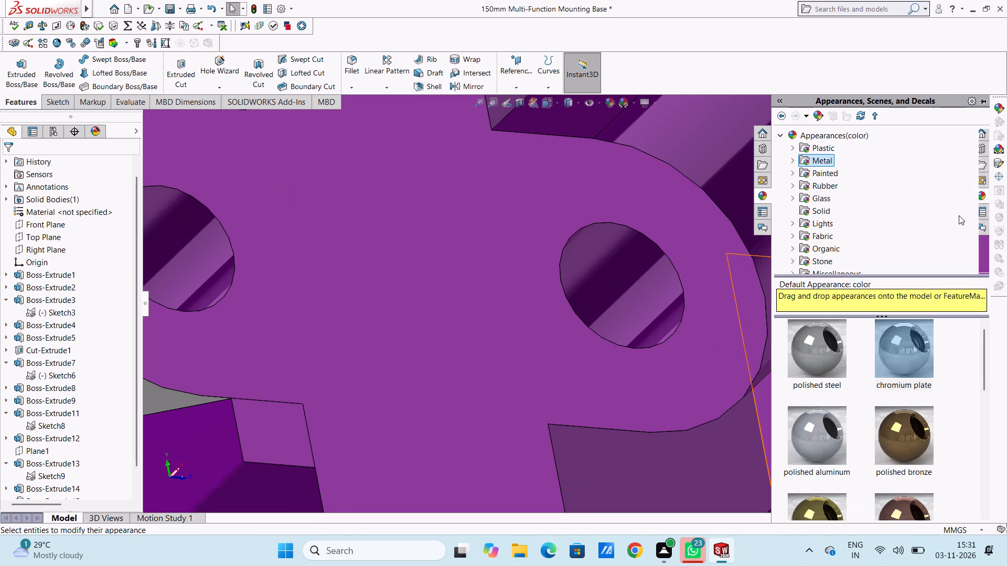
drag(914, 336, 627, 274)
click(627, 274)
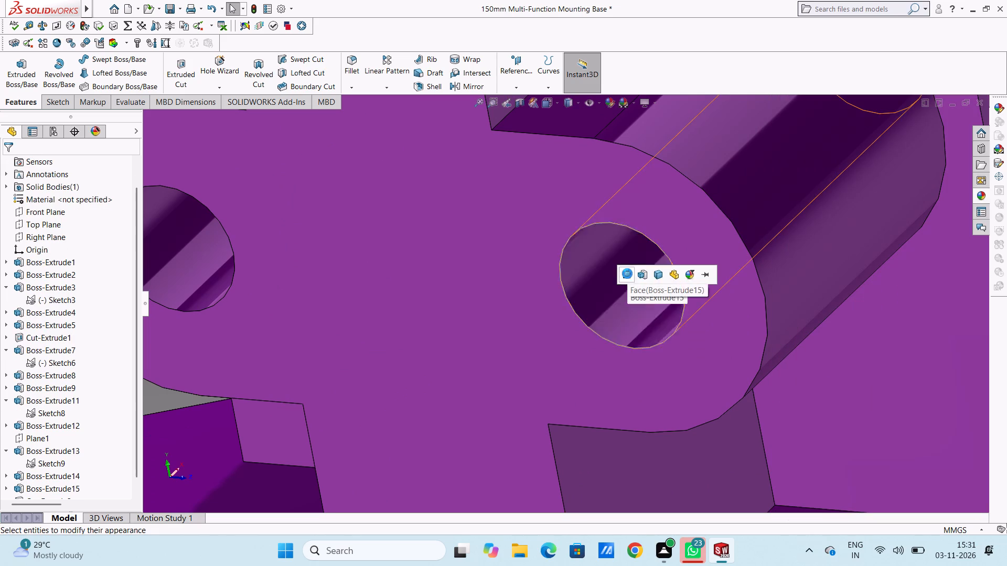
Apply chromium plate to the inner face of the -Z small boss hole below the large tube.
scroll(627, 274, up, 13)
scroll(534, 278, down, 6)
scroll(546, 322, down, 11)
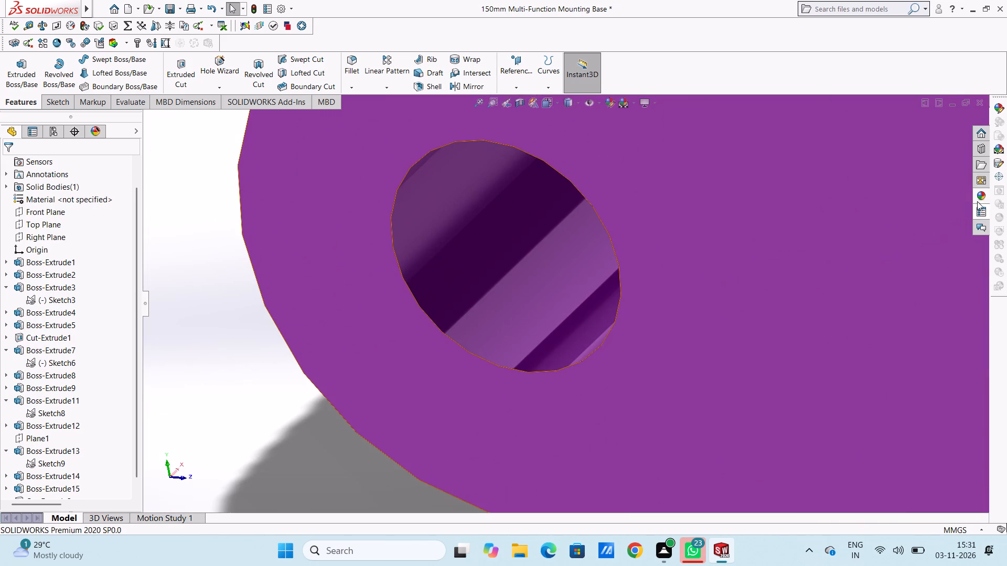
click(982, 191)
drag(888, 355, 532, 281)
click(532, 280)
Apply chromium plate to the inner bore face of the large tube.
scroll(532, 280, up, 14)
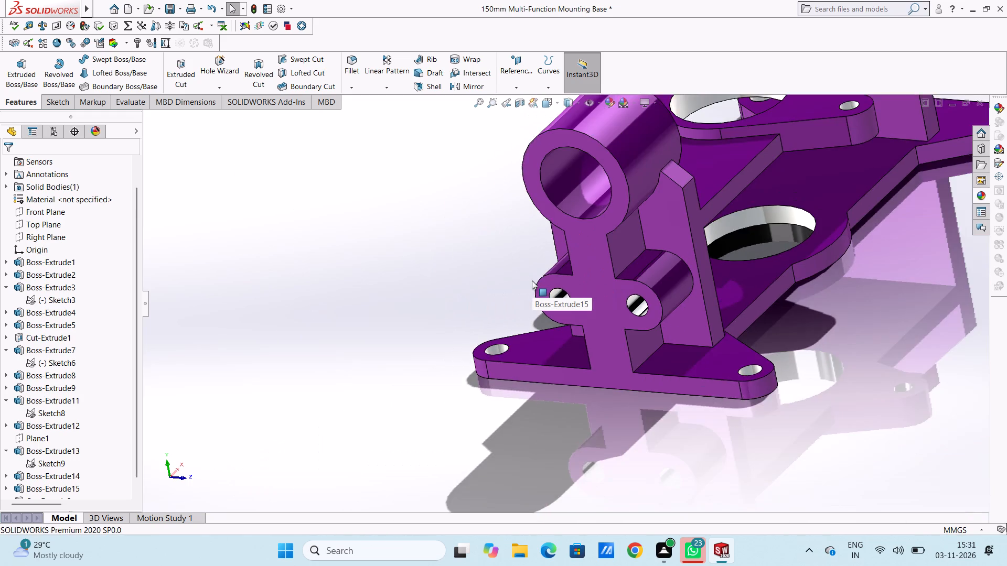
scroll(532, 280, up, 4)
scroll(556, 231, down, 10)
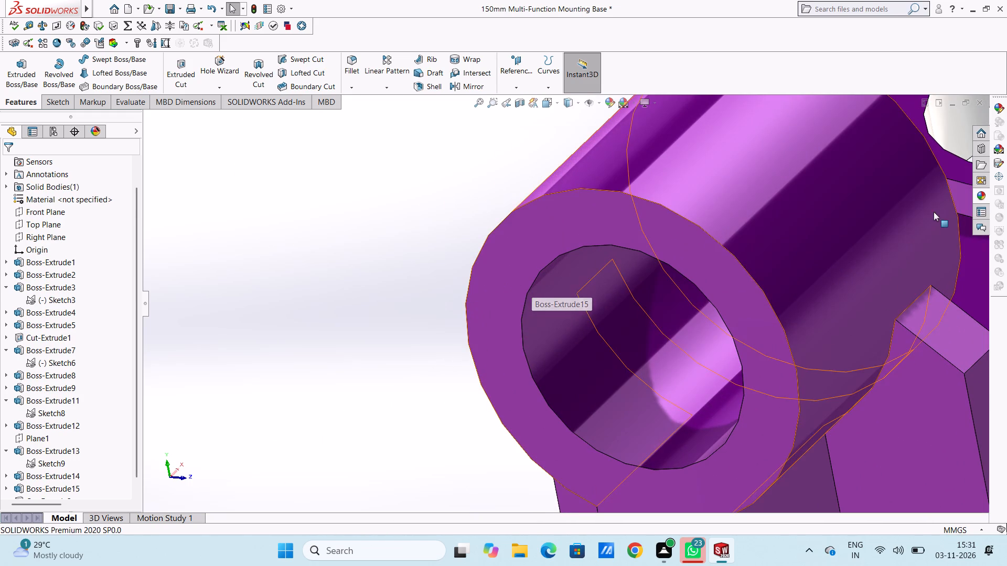
click(981, 193)
drag(906, 348, 880, 341)
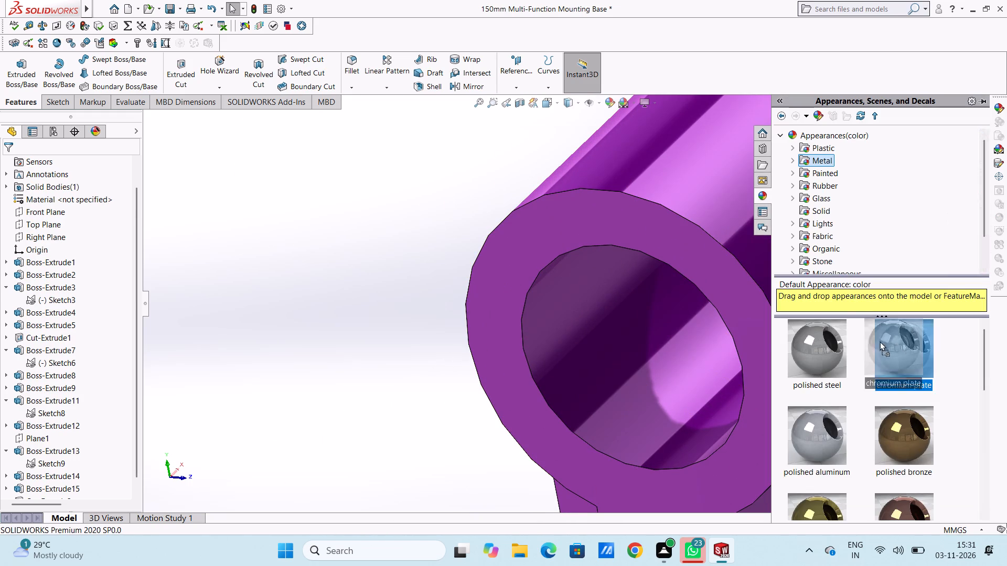
drag(880, 341, 611, 330)
click(611, 330)
Return the finished model to the isometric view and save the part.
scroll(611, 330, up, 9)
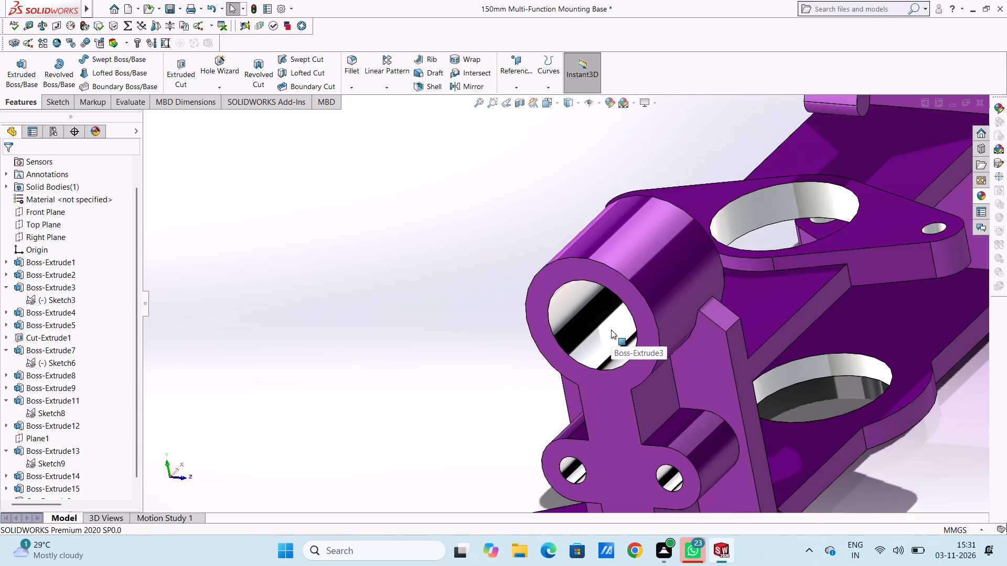
scroll(611, 330, up, 5)
middle_drag(744, 352, 679, 338)
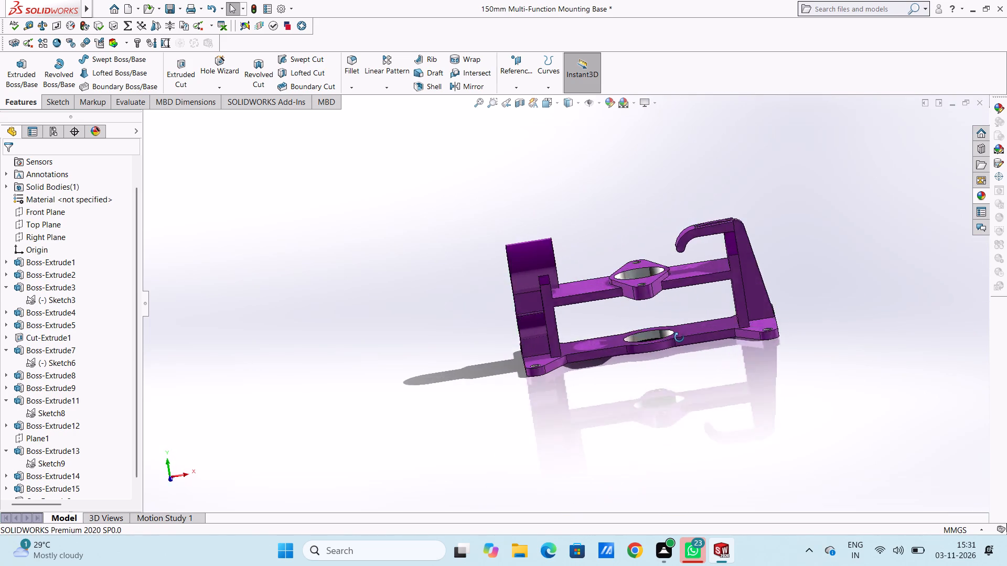
middle_drag(679, 338, 638, 369)
middle_drag(642, 369, 645, 369)
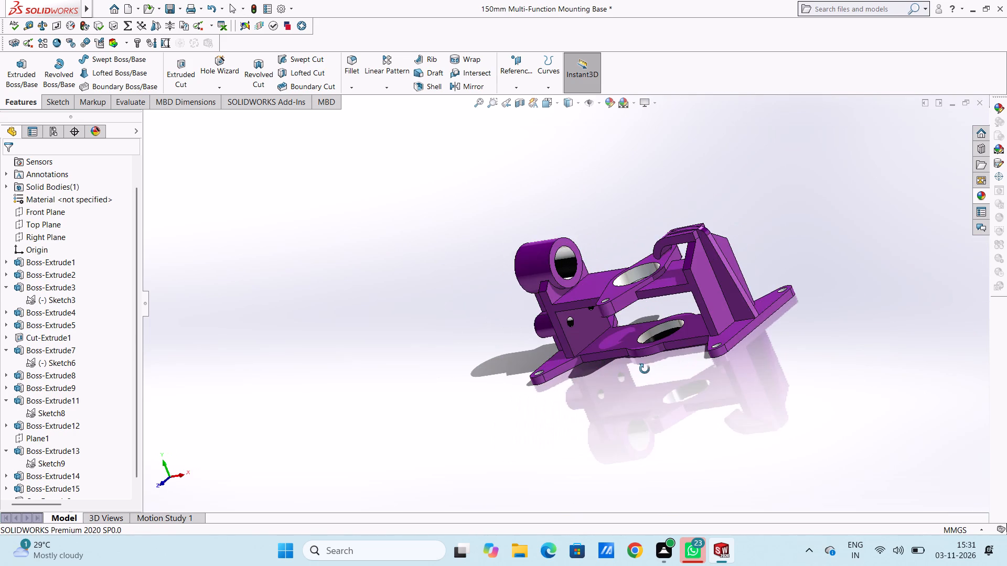
middle_drag(645, 369, 648, 369)
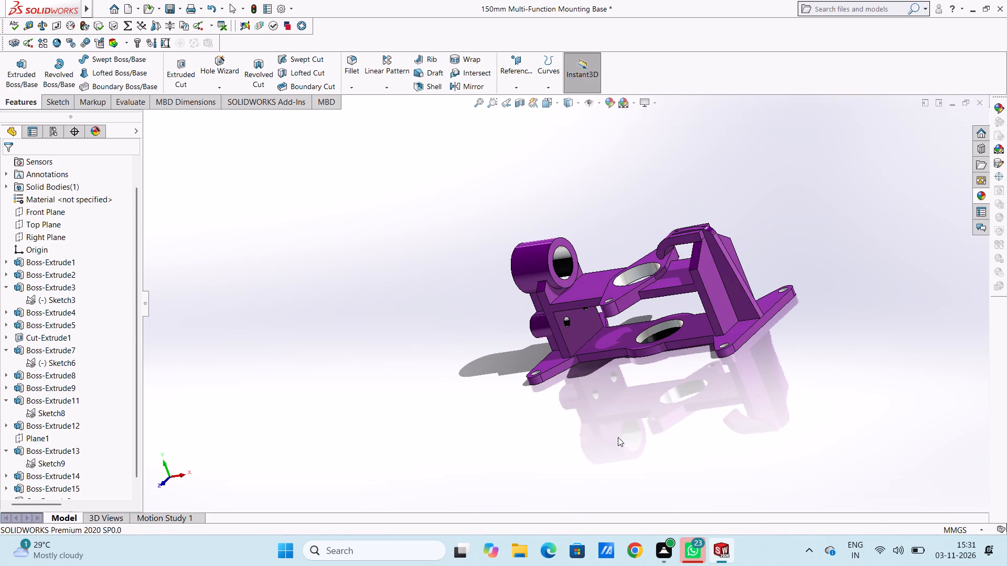
key(ctrl+7)
key(ctrl+s)
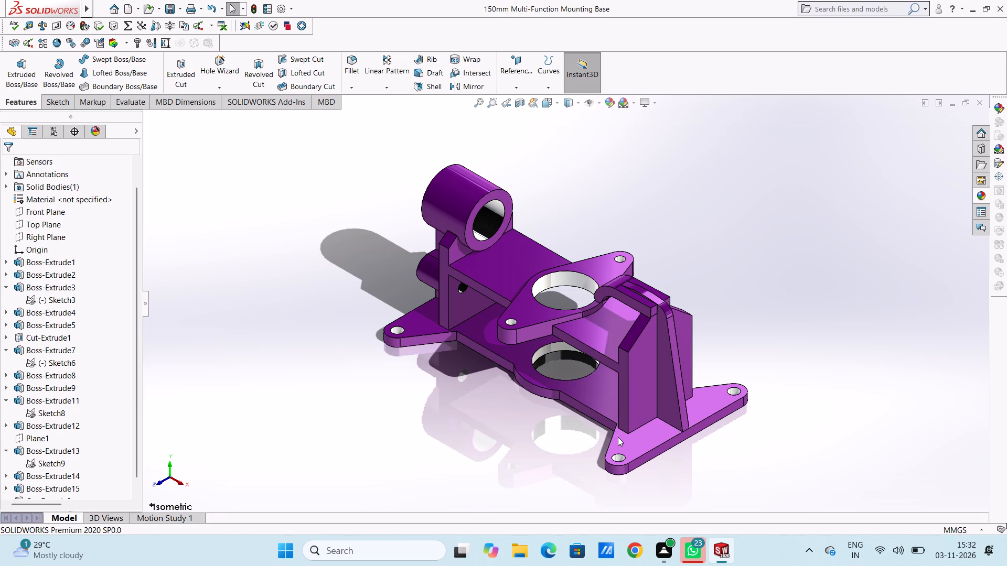
key(ctrl+s)
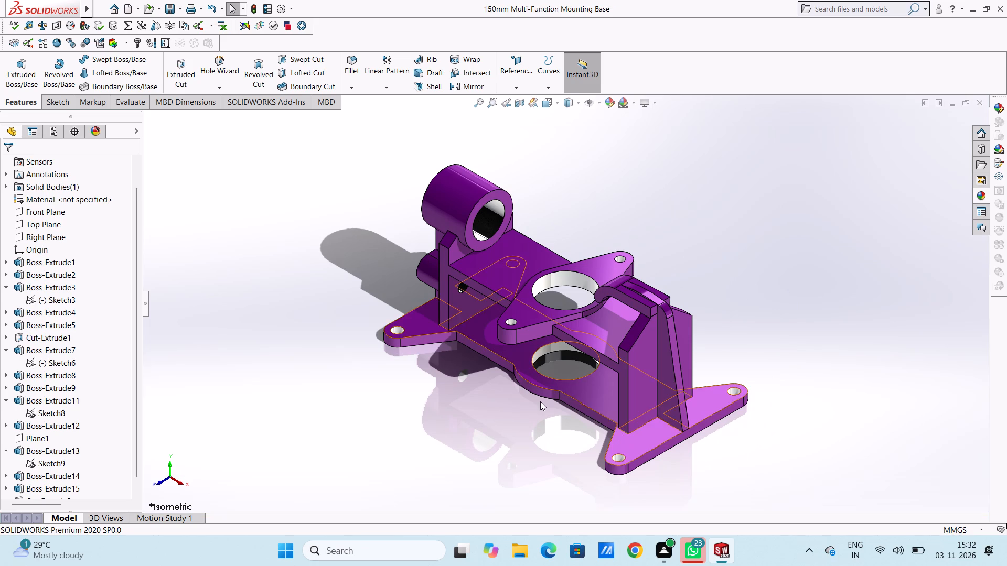
Save a PDF copy of the part as 150mm Multi-Function Mounting Base in the Documents folder.
click(178, 9)
click(196, 33)
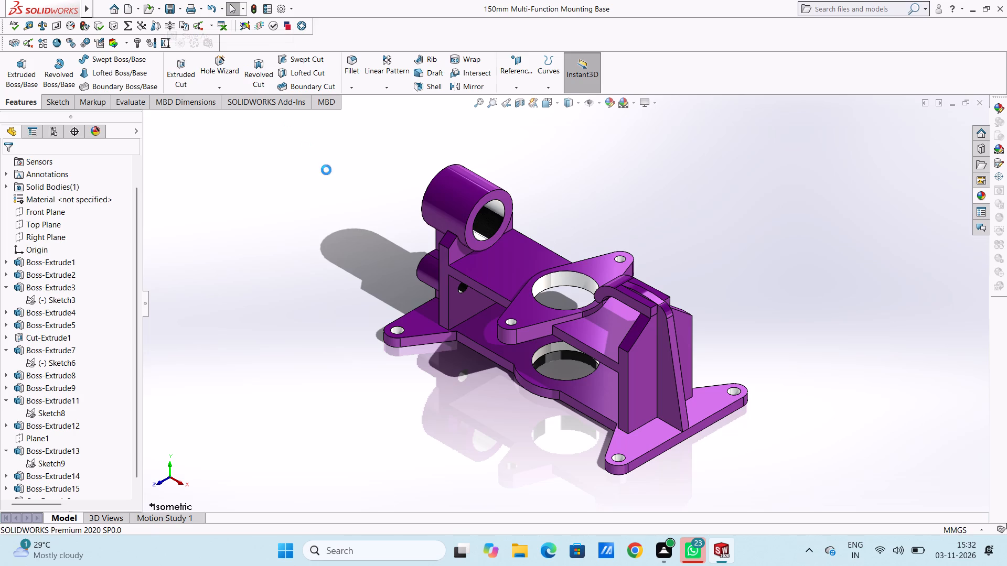
click(278, 198)
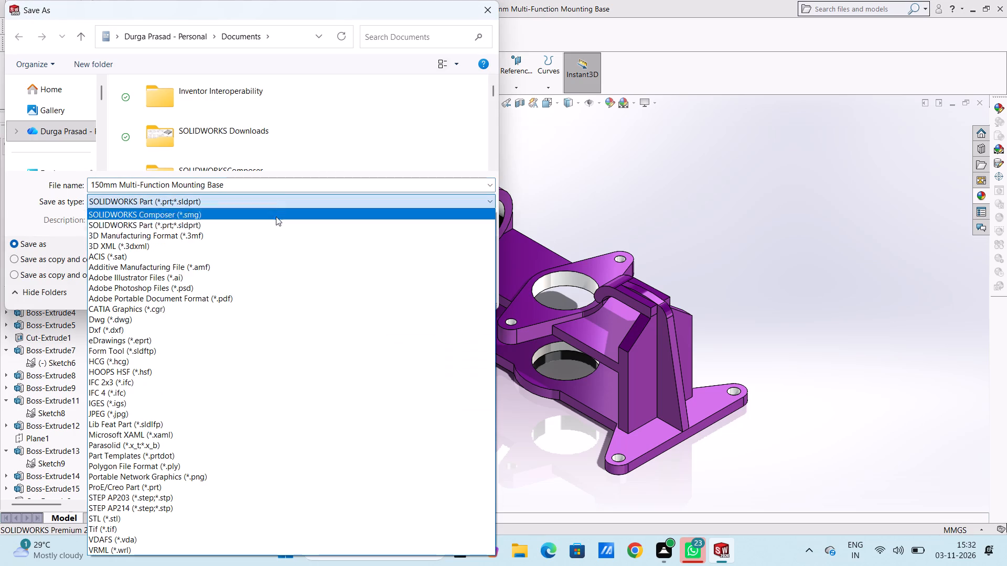
click(264, 300)
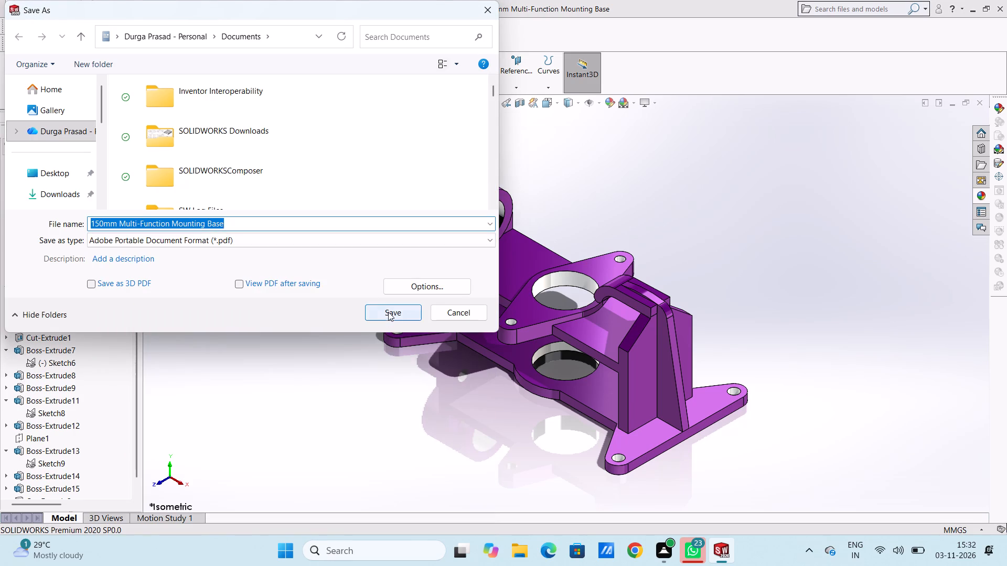
click(388, 312)
scroll(349, 292, up, 4)
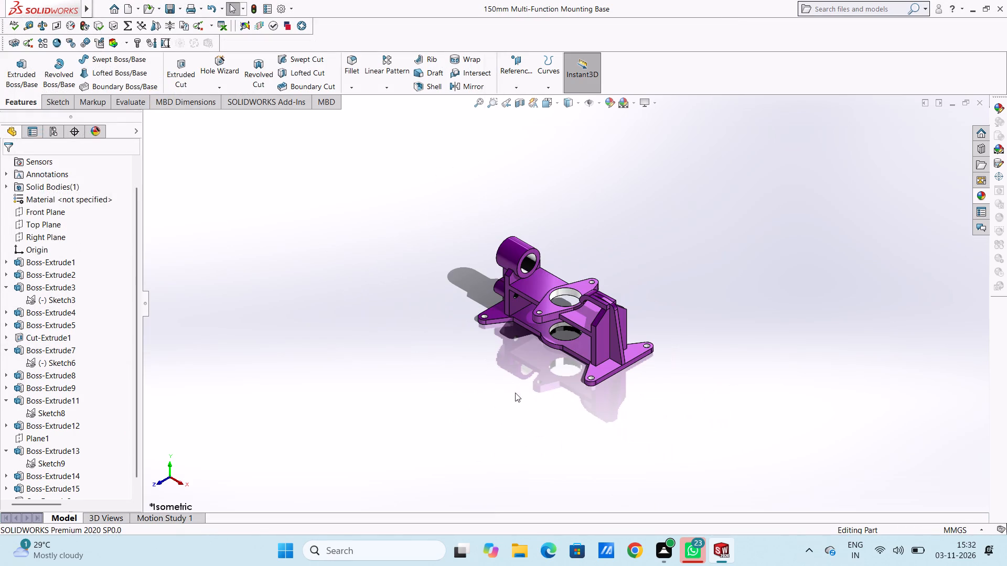